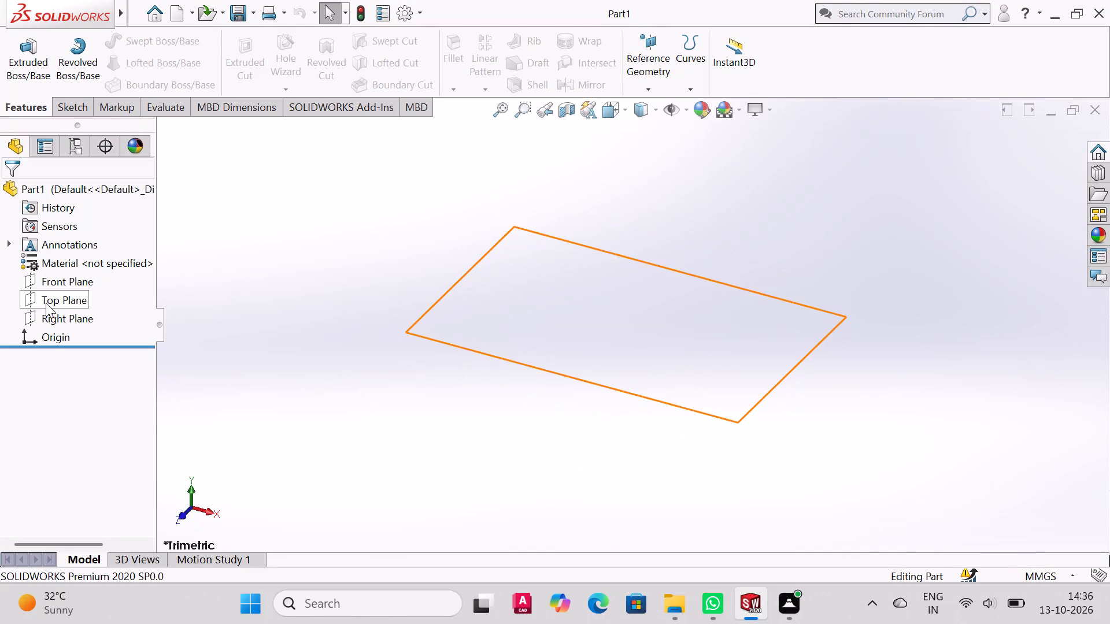
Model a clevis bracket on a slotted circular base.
Start a sketch on the Top Plane and draw two concentric circles centred on the origin, the inner about 131 mm in diameter.
click(46, 303)
click(64, 276)
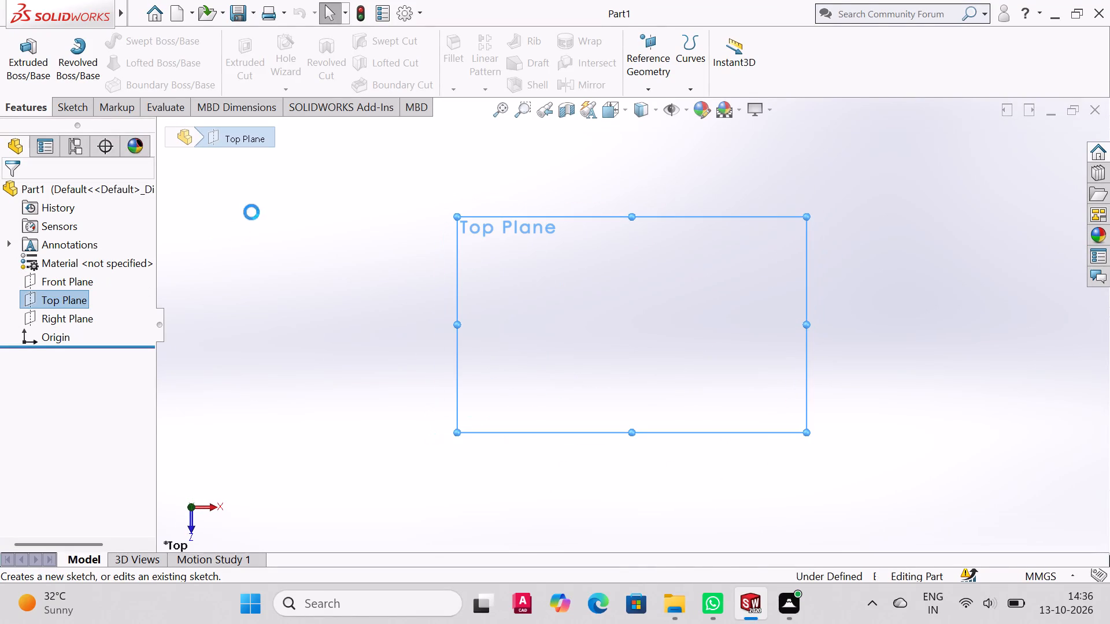
click(138, 36)
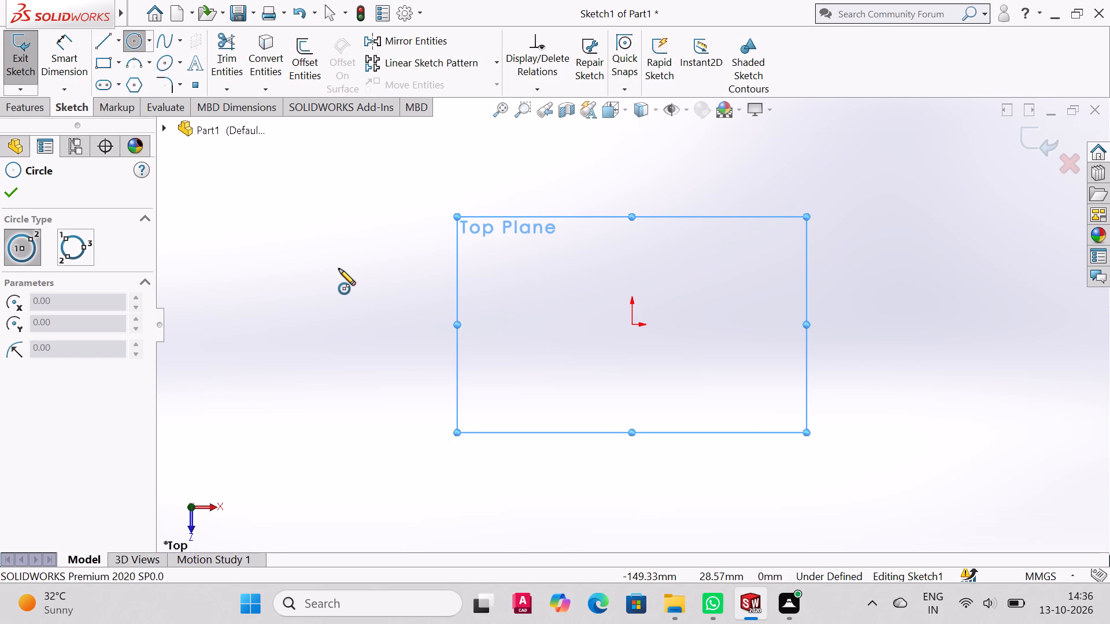
click(634, 324)
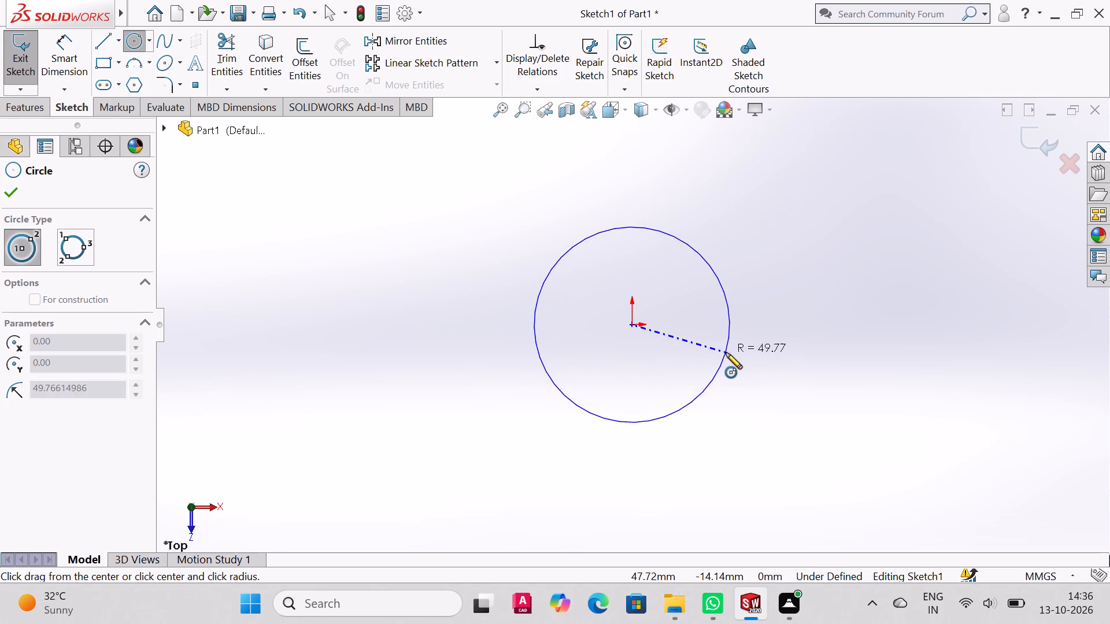
click(757, 354)
click(630, 325)
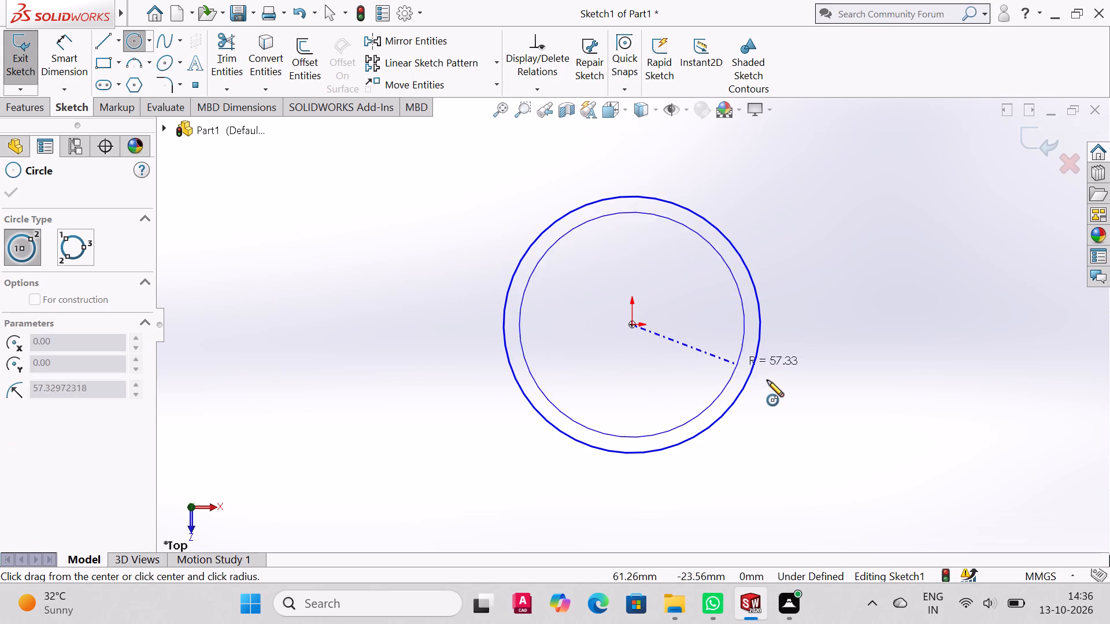
click(789, 389)
right_click(789, 387)
click(835, 395)
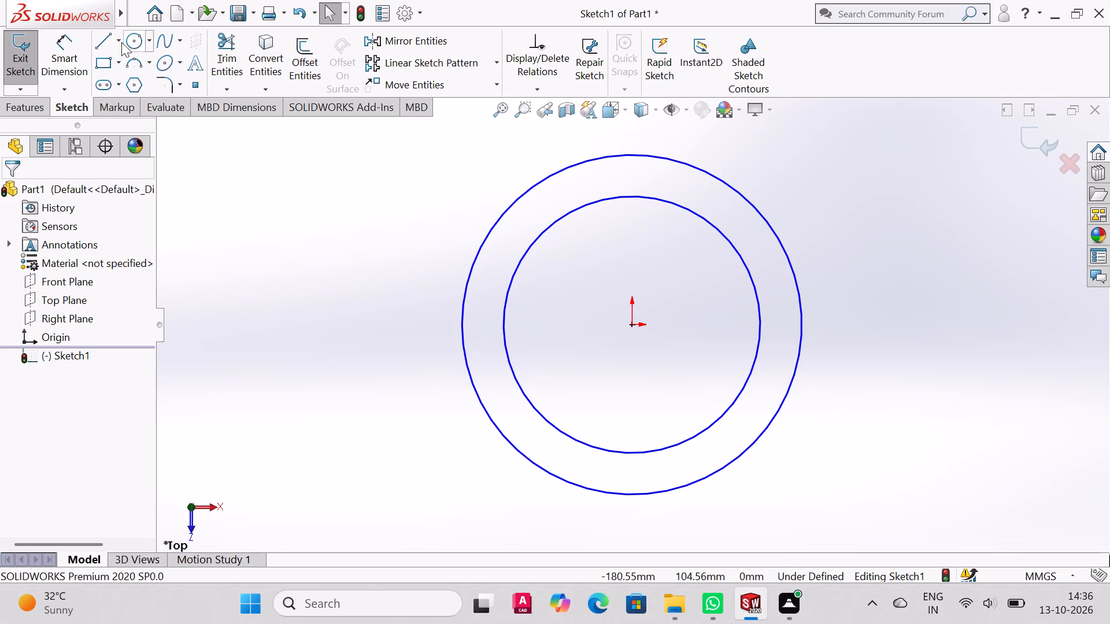
Dimension the inner circle's diameter as 52 mm.
click(82, 42)
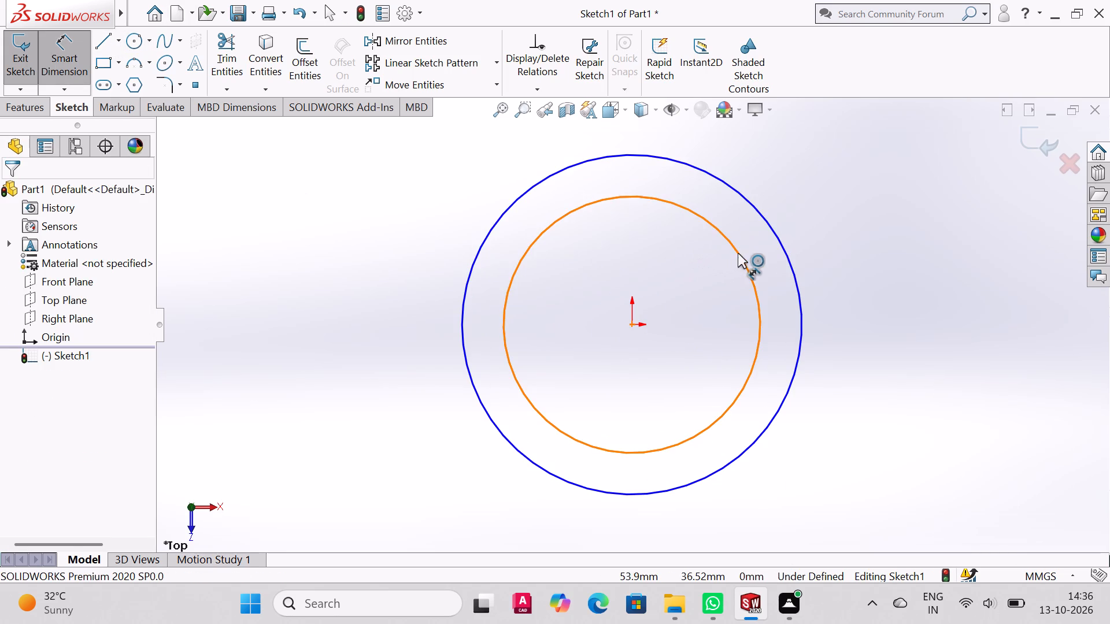
click(738, 253)
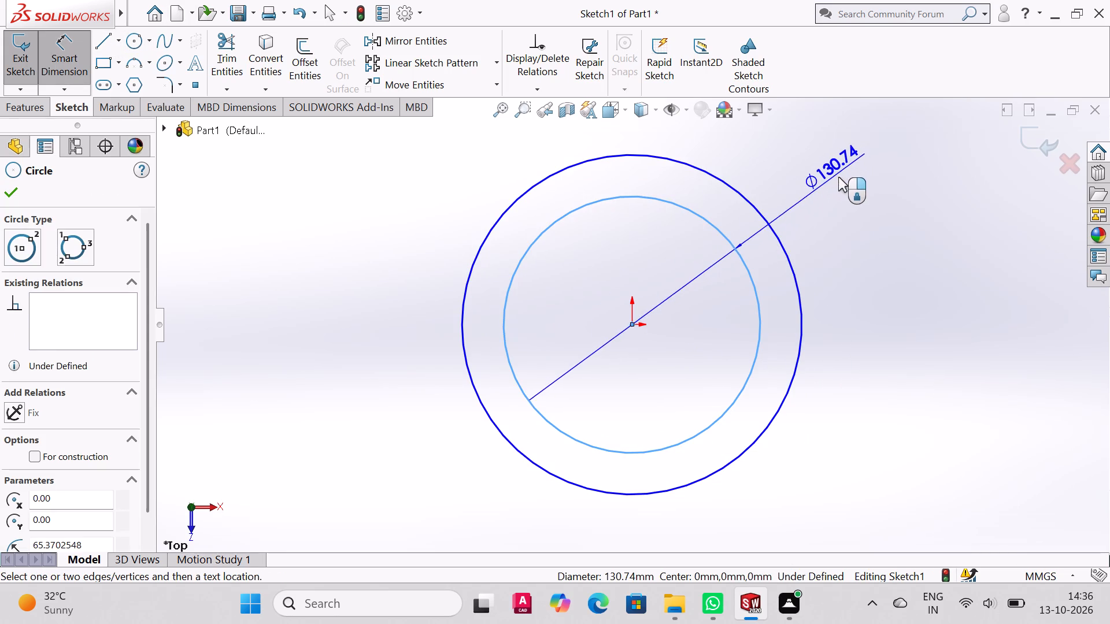
click(843, 184)
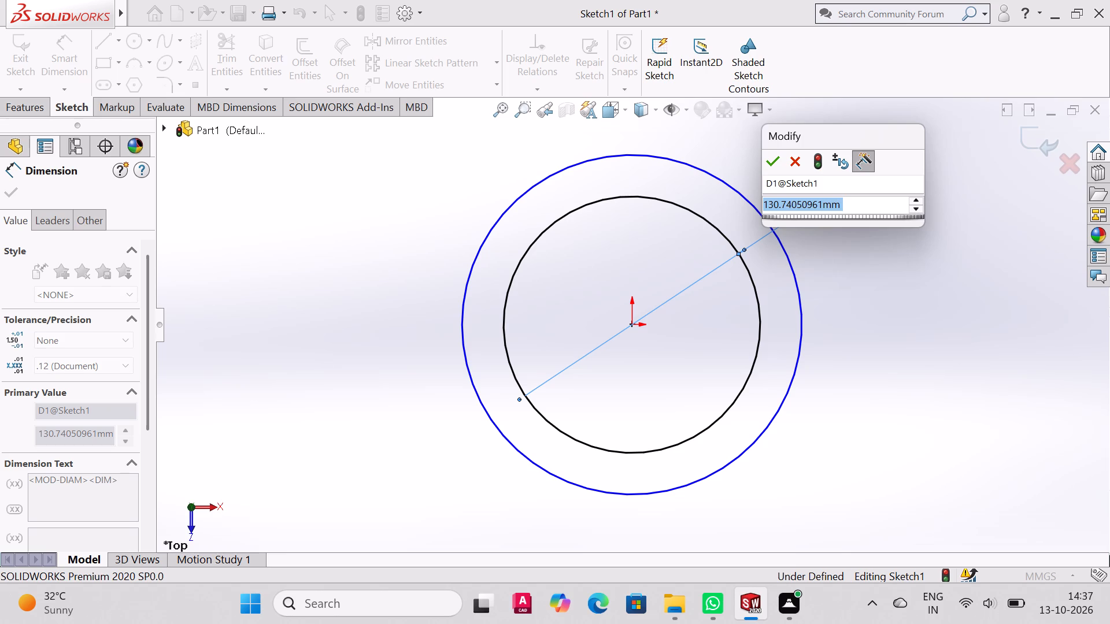
text(52)
key(Return)
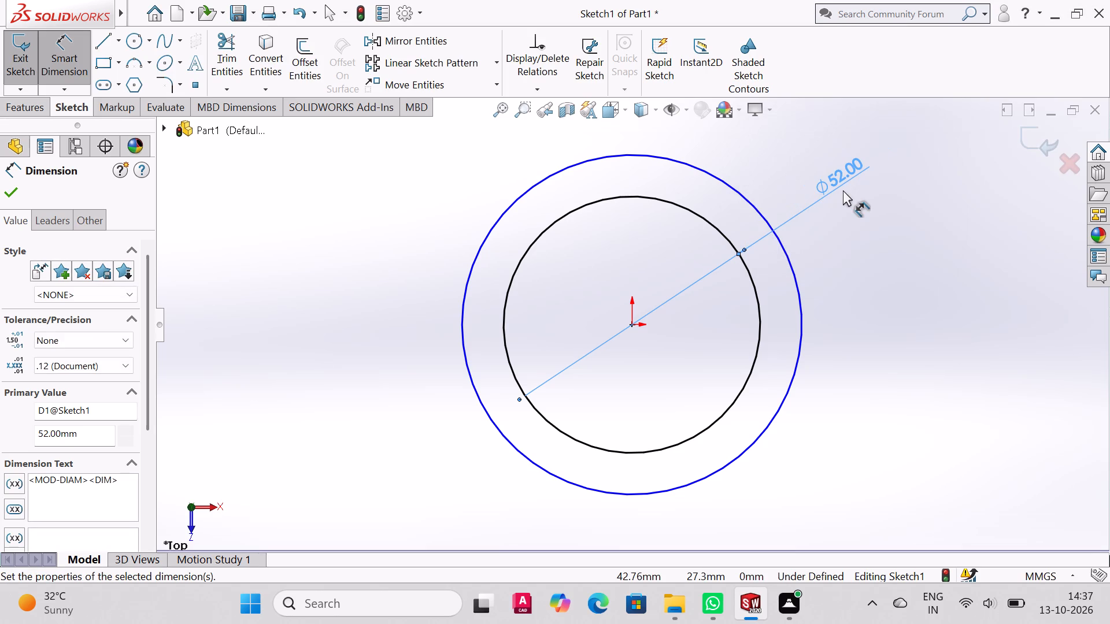
Dimension the outer circle's diameter as 68 mm and place the dimension text outside the circle, below the inner circle's dimension.
click(803, 315)
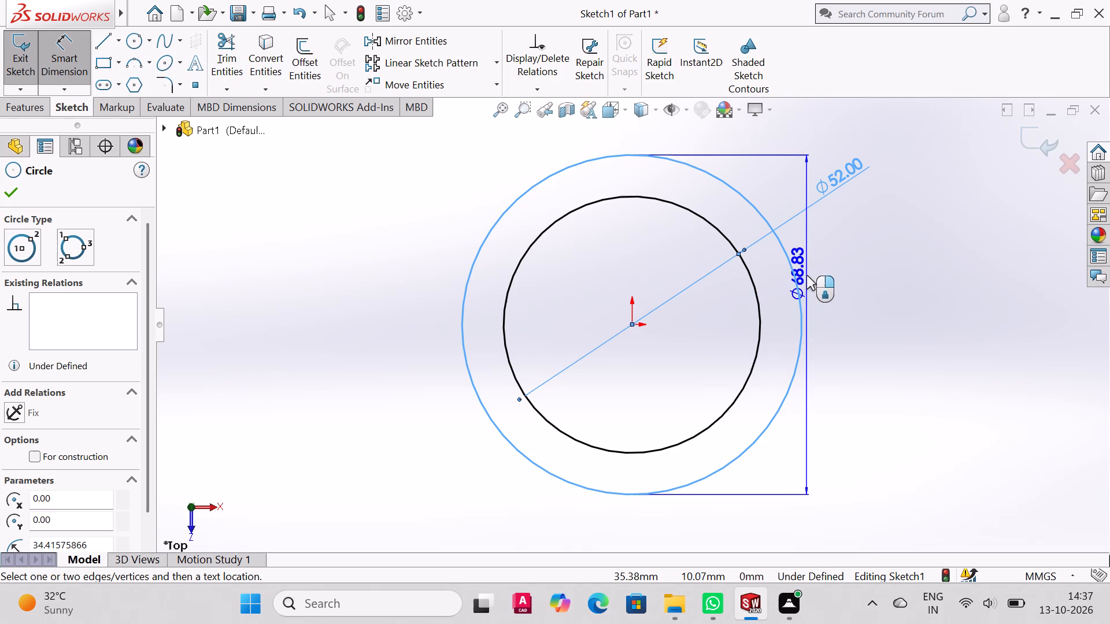
click(785, 255)
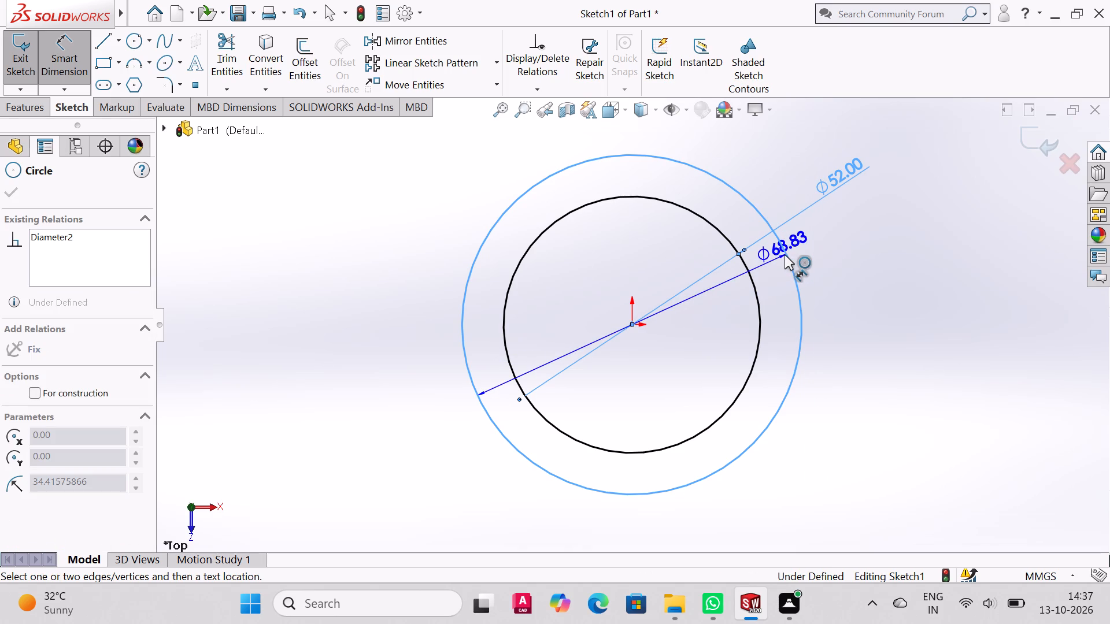
text(68)
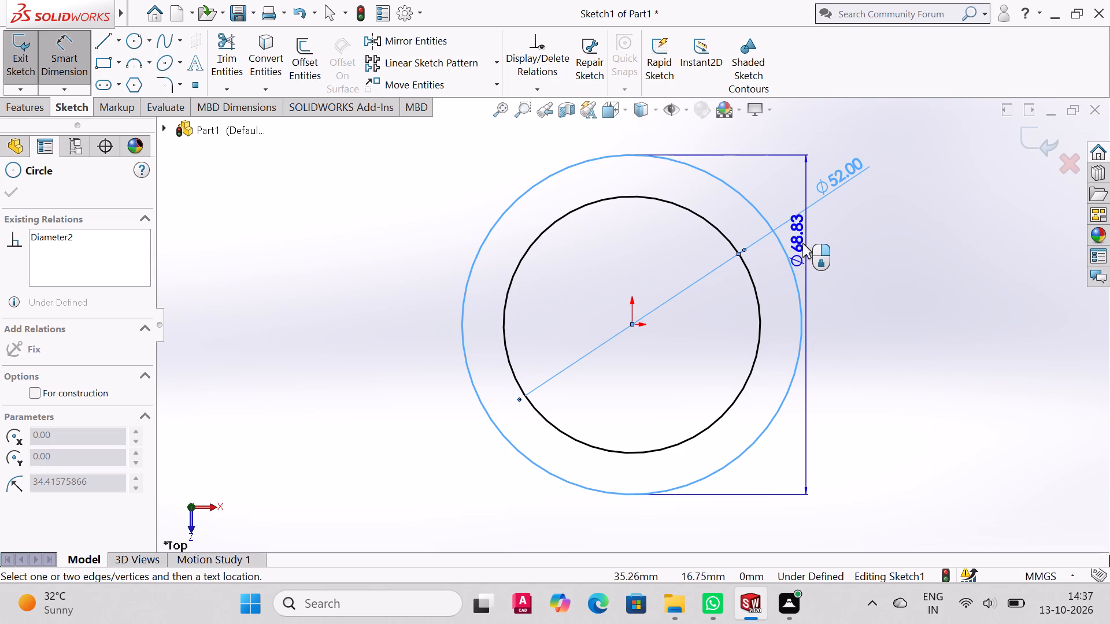
click(796, 246)
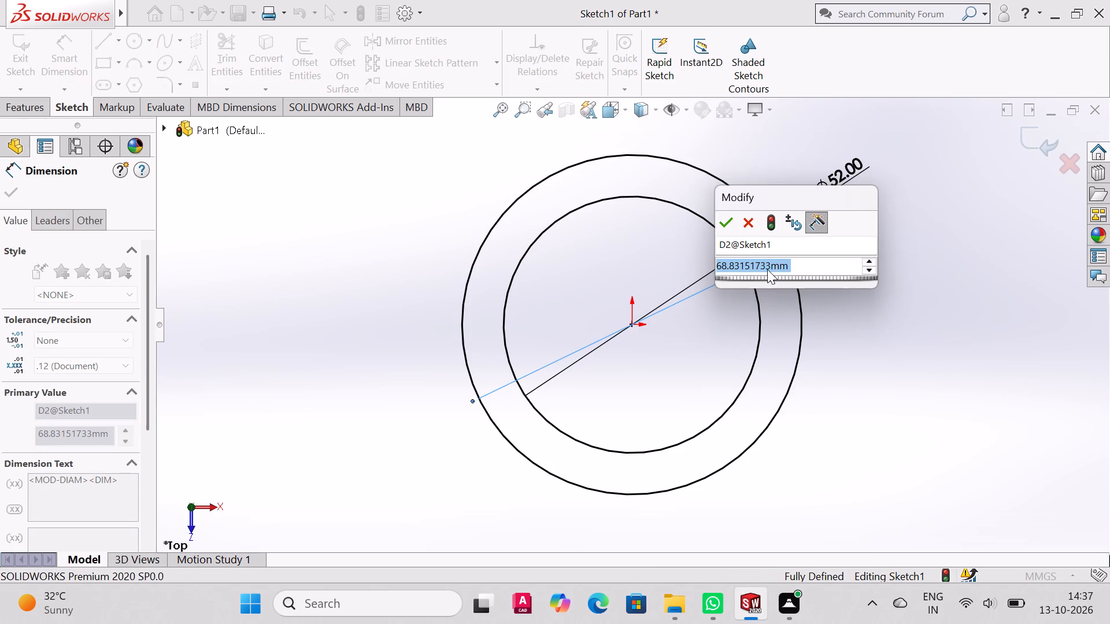
text(68)
key(Return)
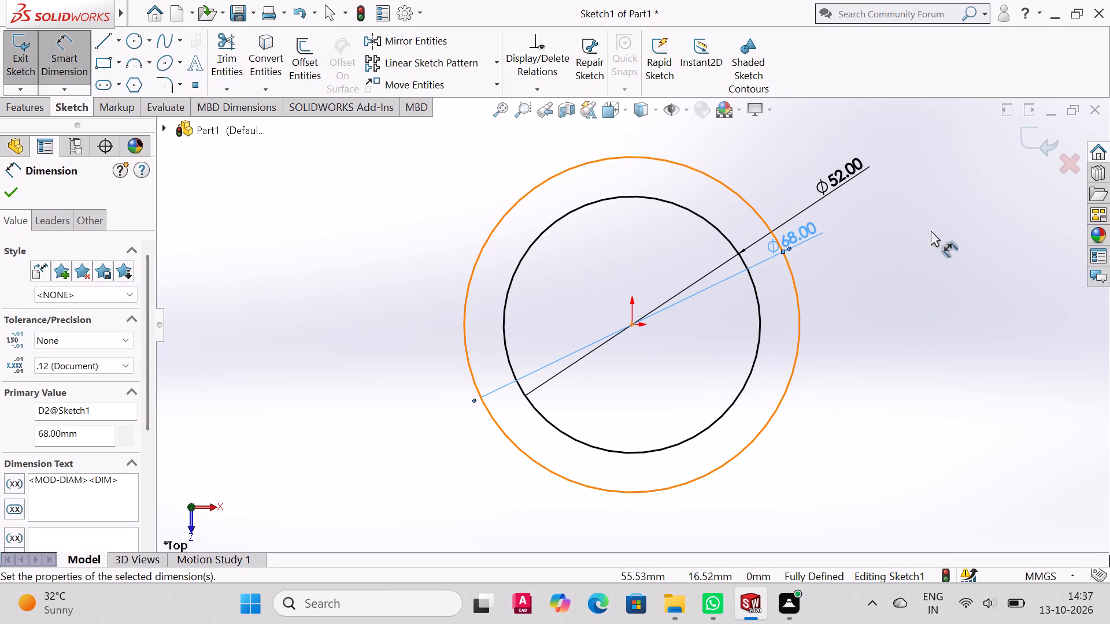
drag(789, 239, 858, 223)
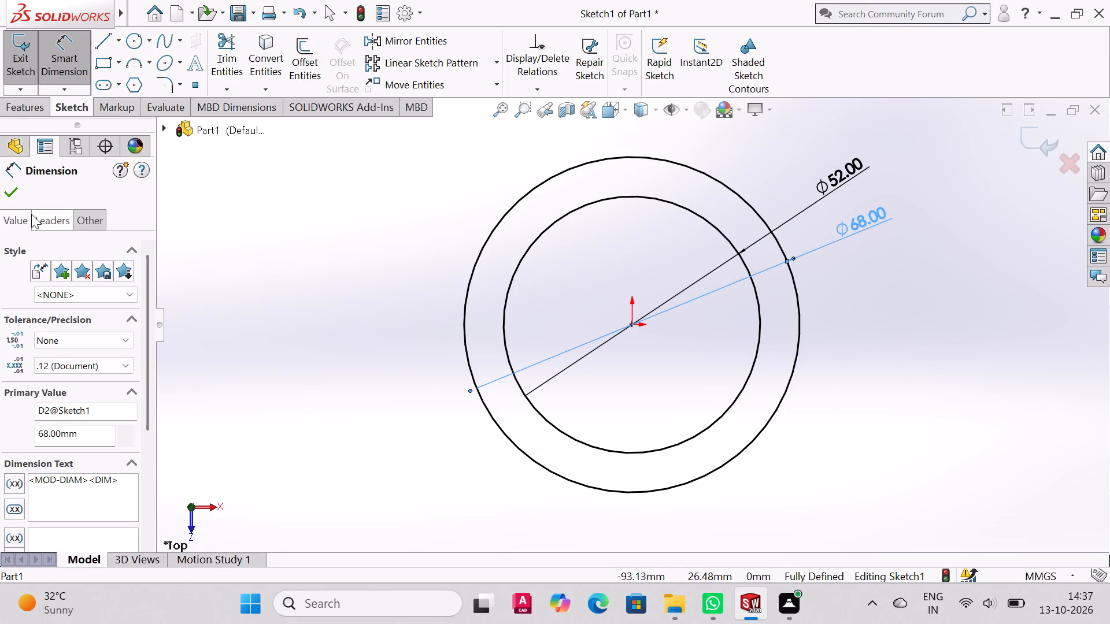
click(9, 197)
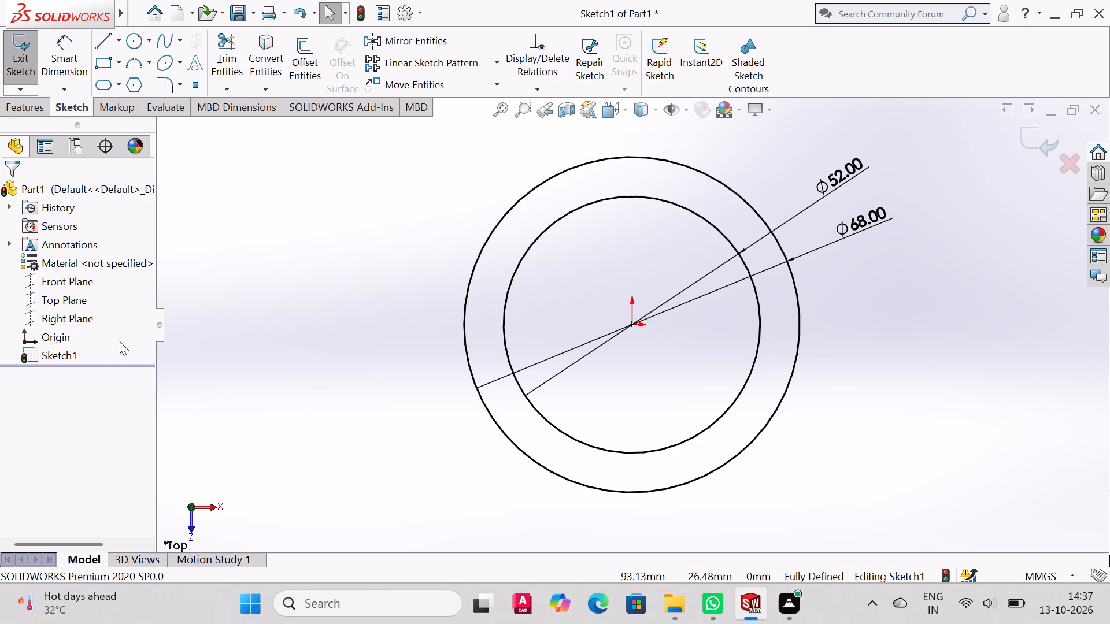
Draw a vertical centerline from the origin up to the top of the outer circle.
click(122, 42)
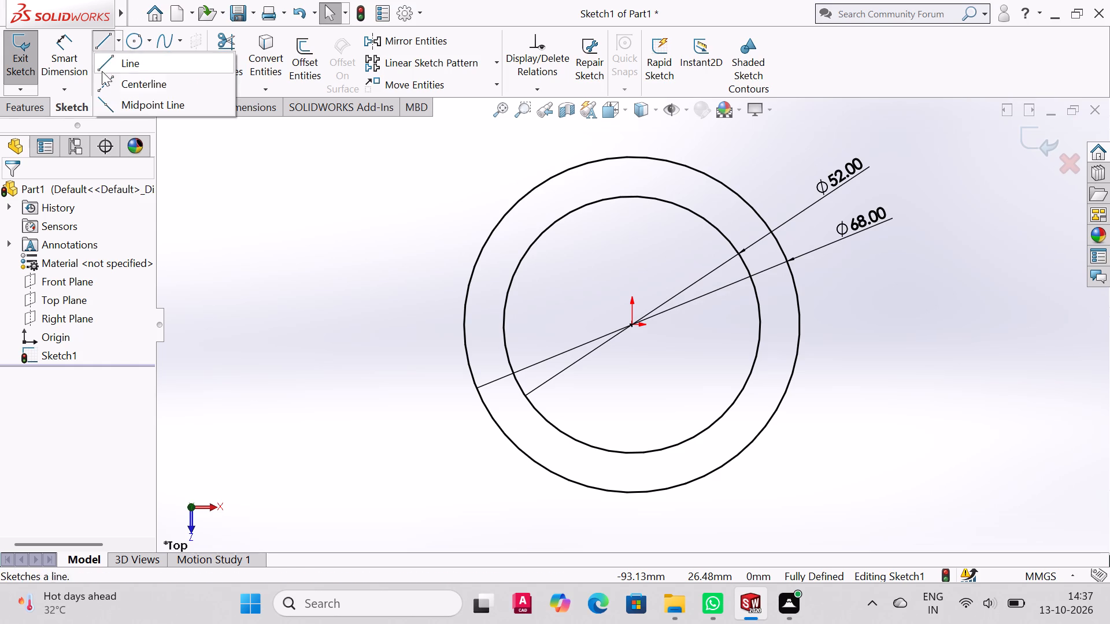
click(101, 80)
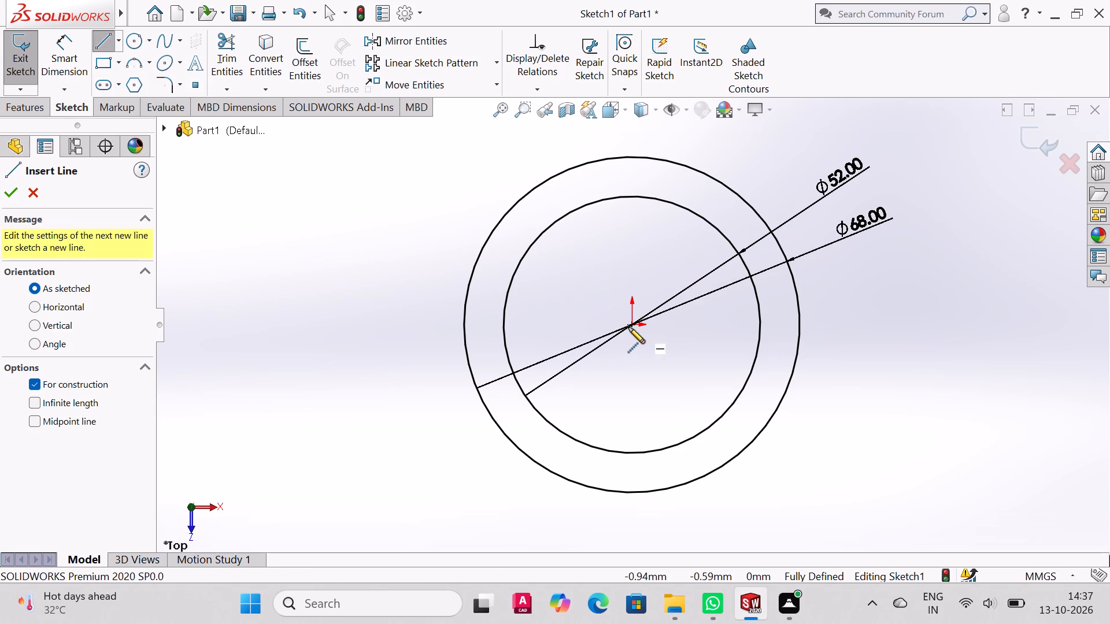
click(631, 325)
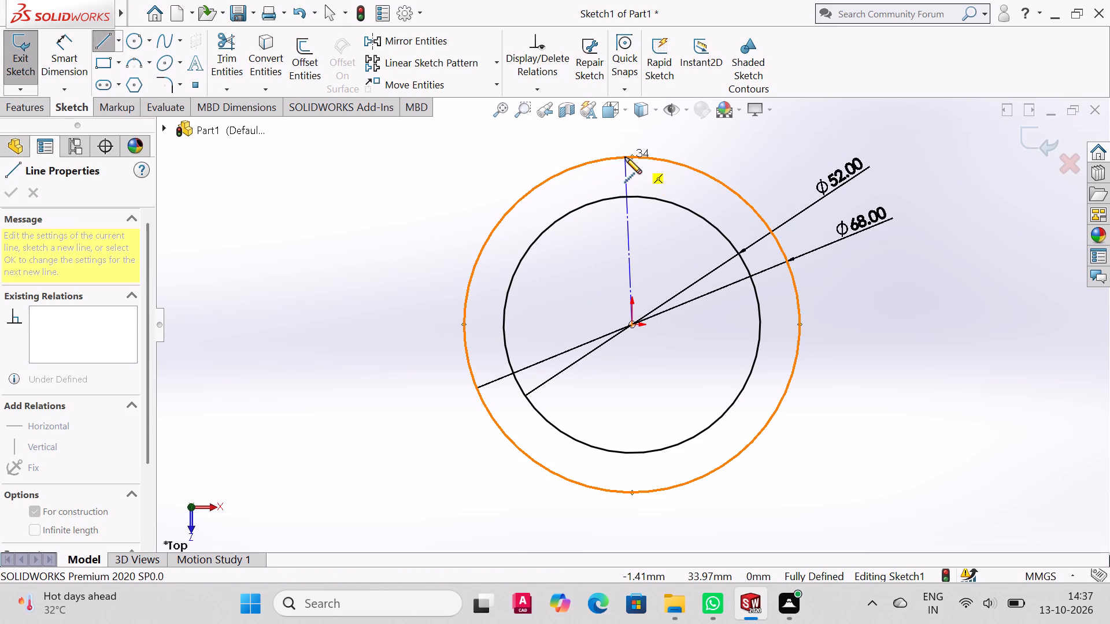
click(631, 158)
right_click(631, 158)
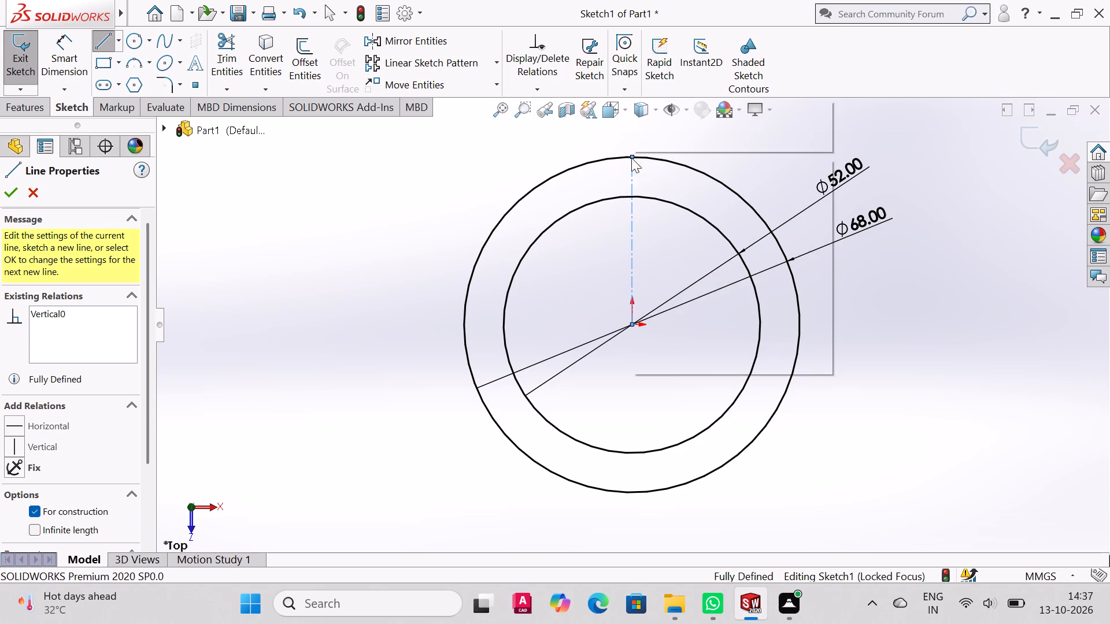
click(666, 173)
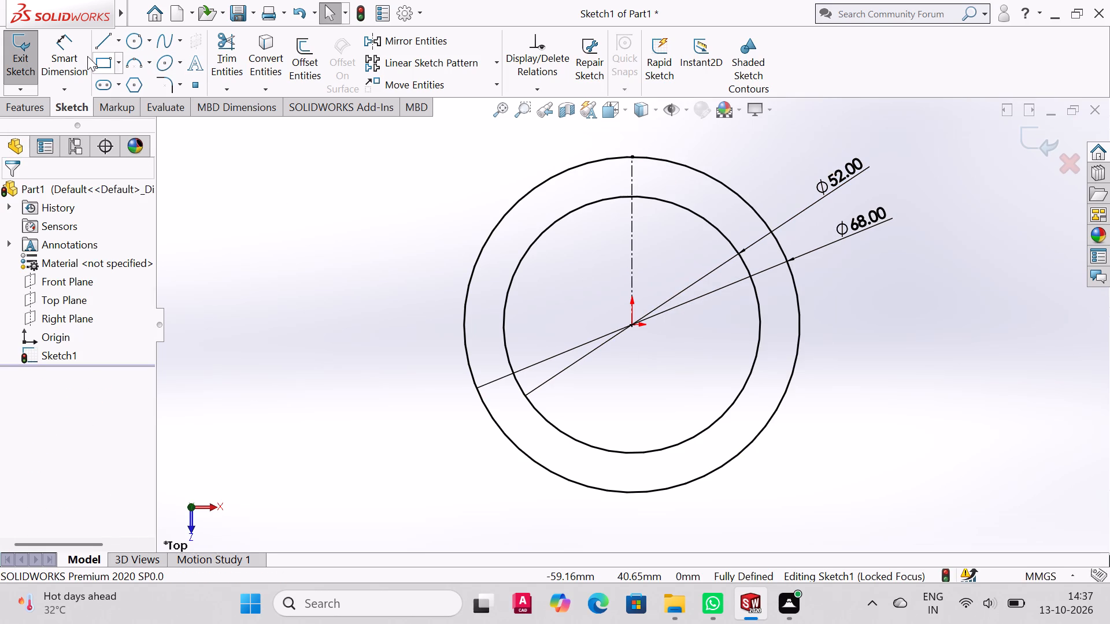
Draw a horizontal centerline from the origin to the right quadrant point of the outer circle.
click(116, 46)
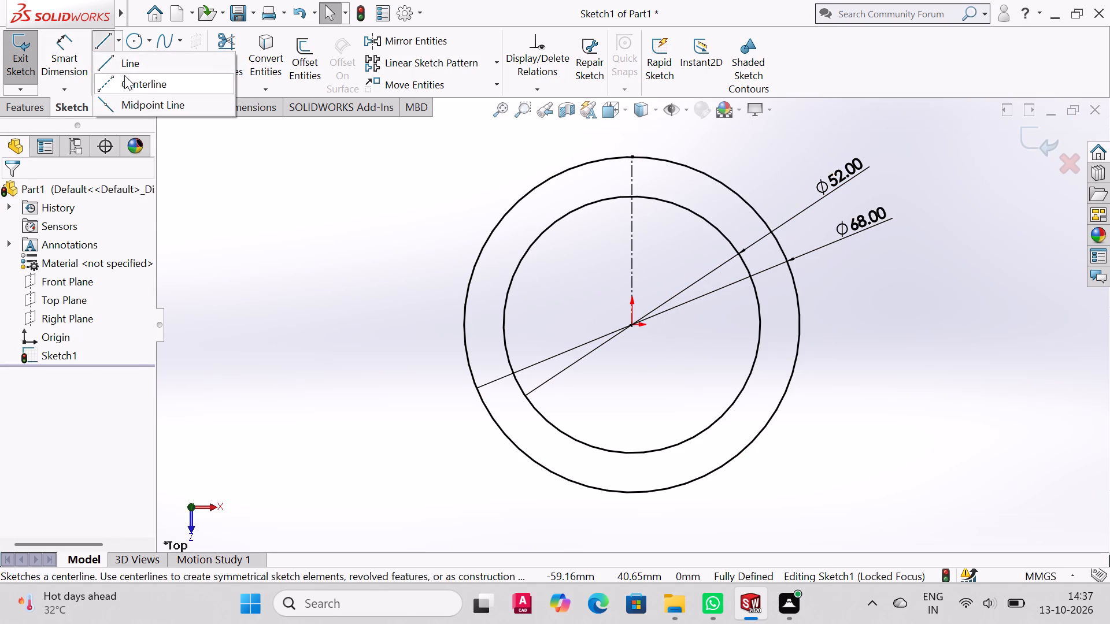
click(124, 75)
click(634, 326)
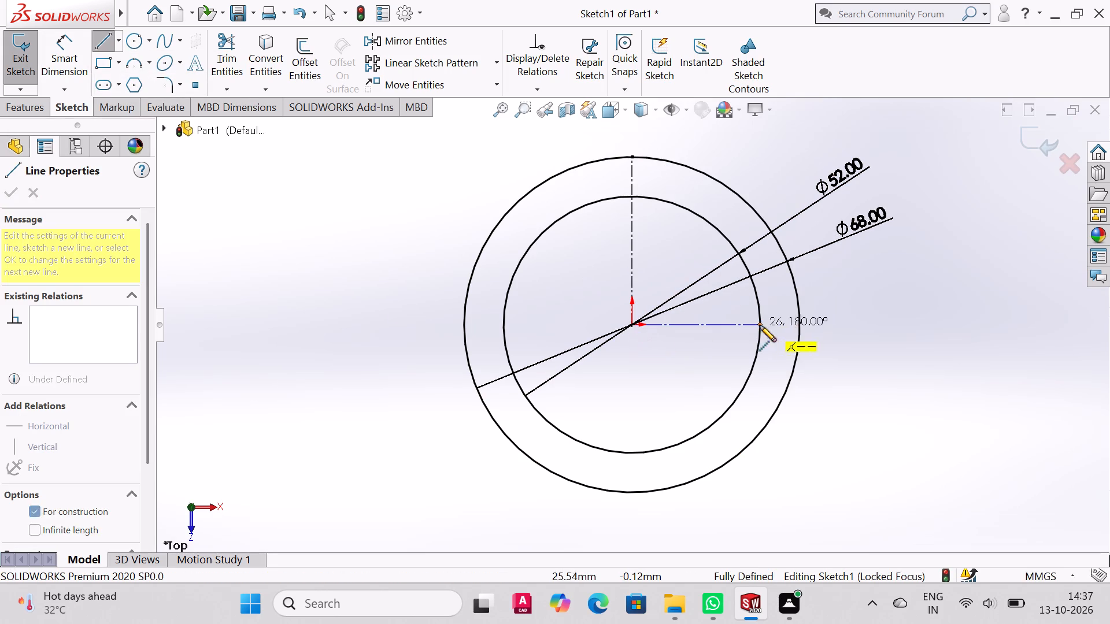
click(800, 324)
right_click(799, 322)
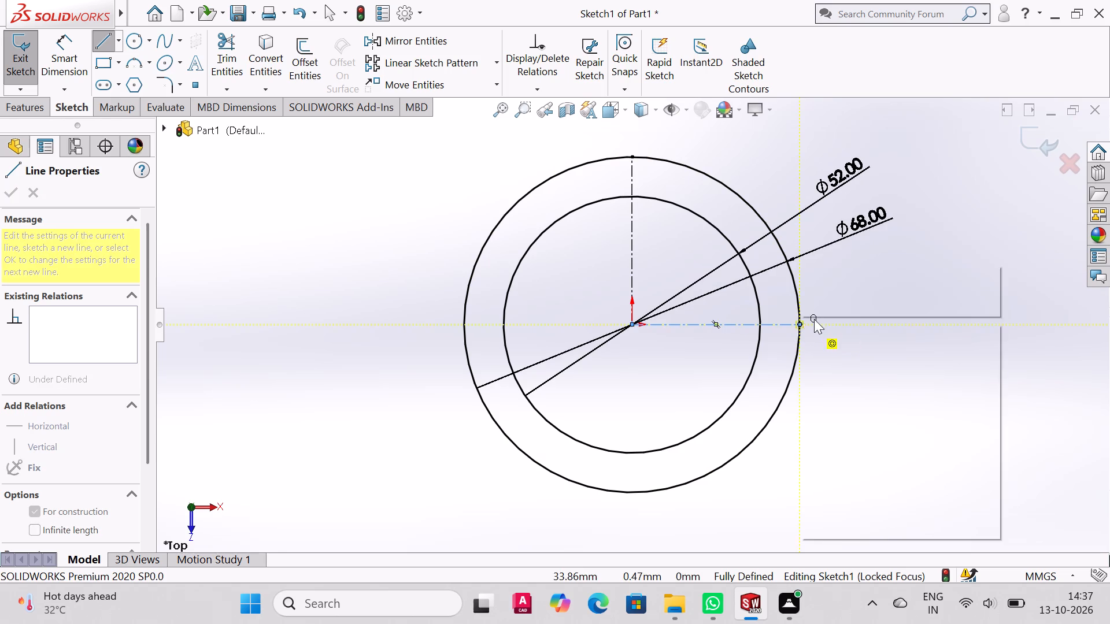
click(837, 333)
Draw a vertical centerline from the origin down to the bottom of the outer circle.
click(102, 42)
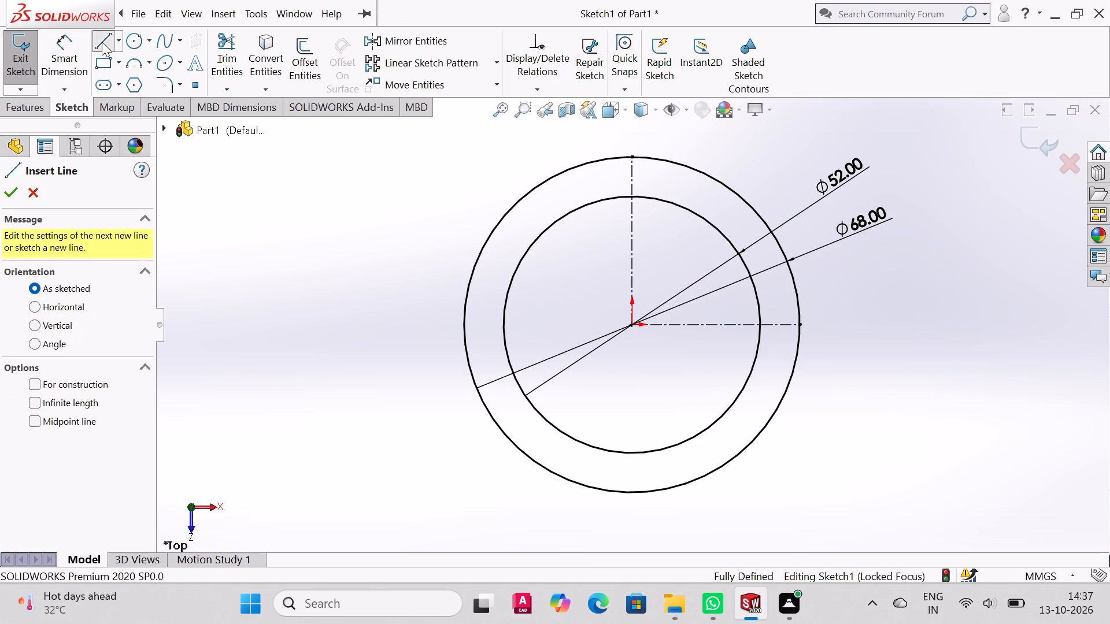
click(115, 42)
click(119, 72)
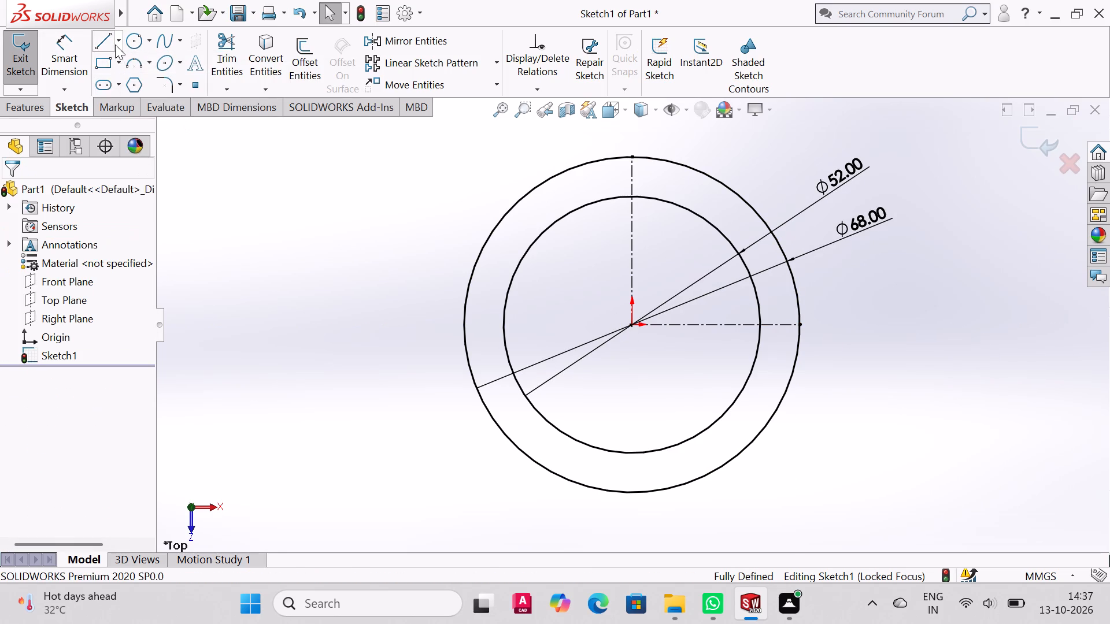
click(119, 41)
click(120, 86)
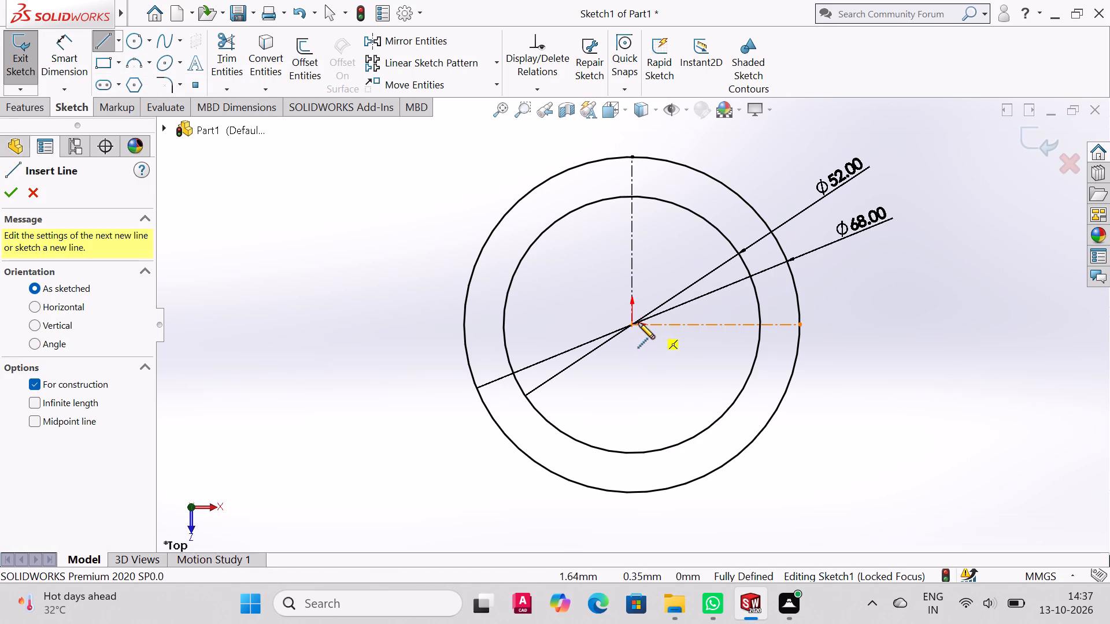
click(632, 324)
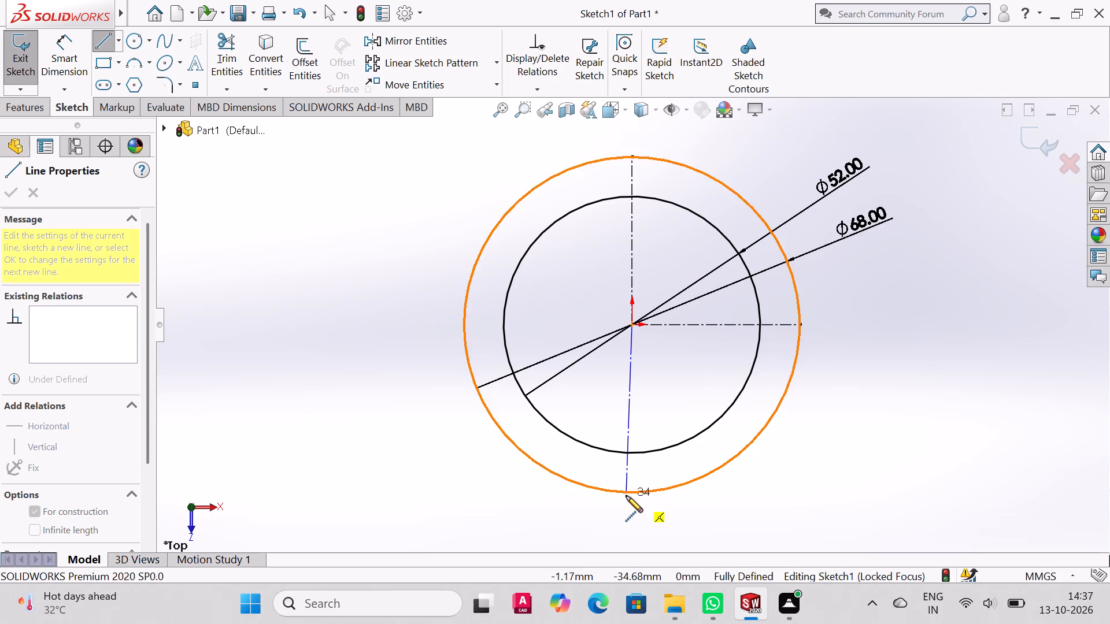
click(632, 494)
right_click(631, 492)
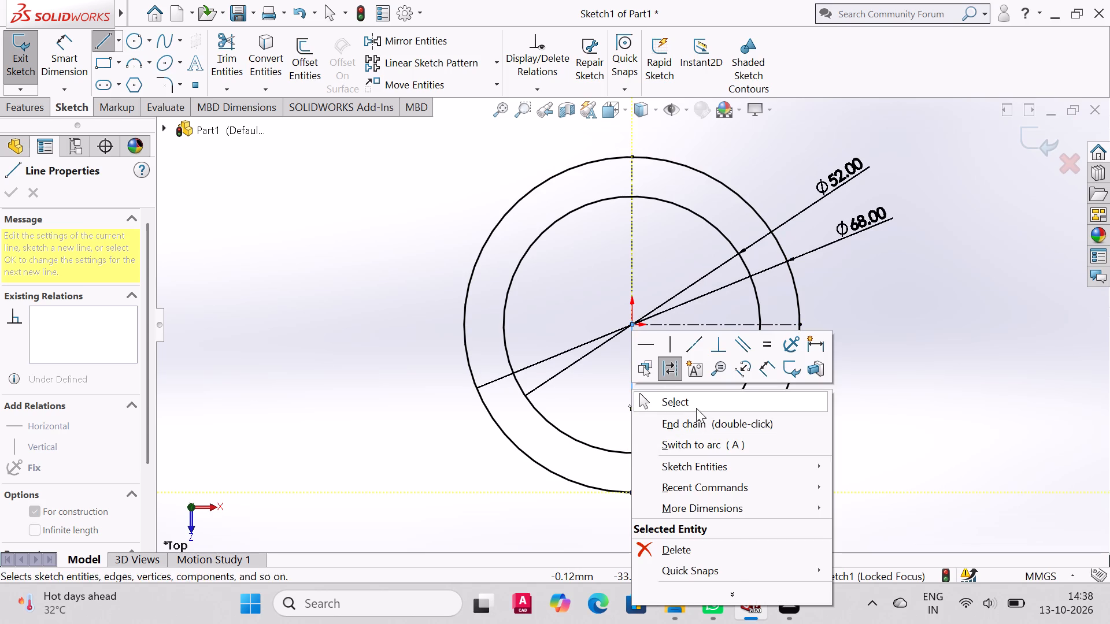
click(697, 406)
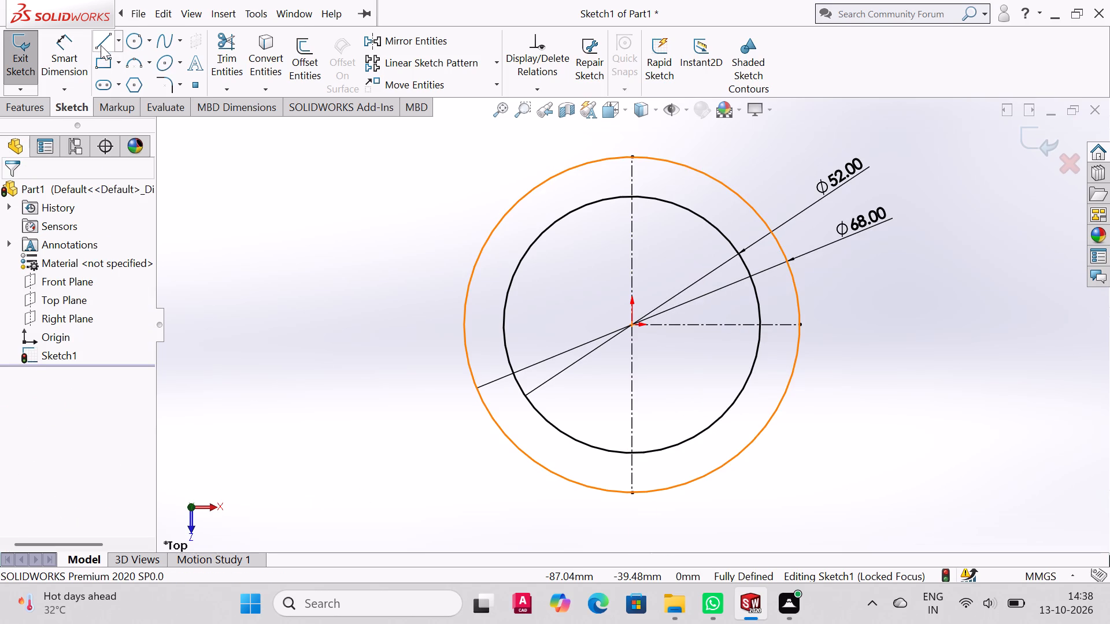
Draw a horizontal centerline from the origin to the left quadrant point of the outer circle.
click(119, 47)
click(126, 79)
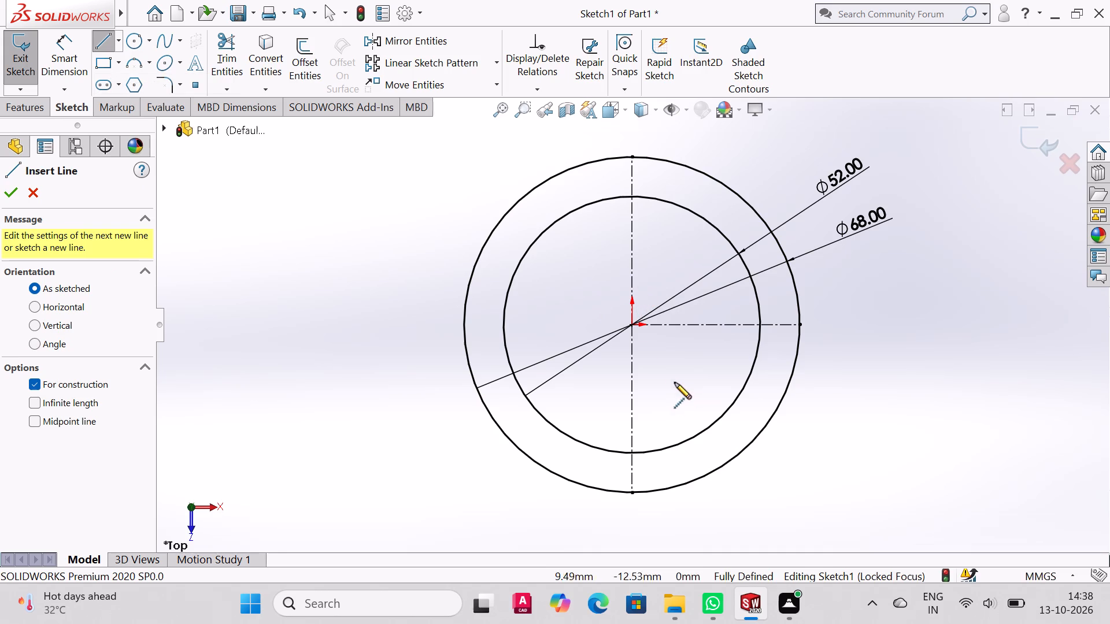
click(634, 324)
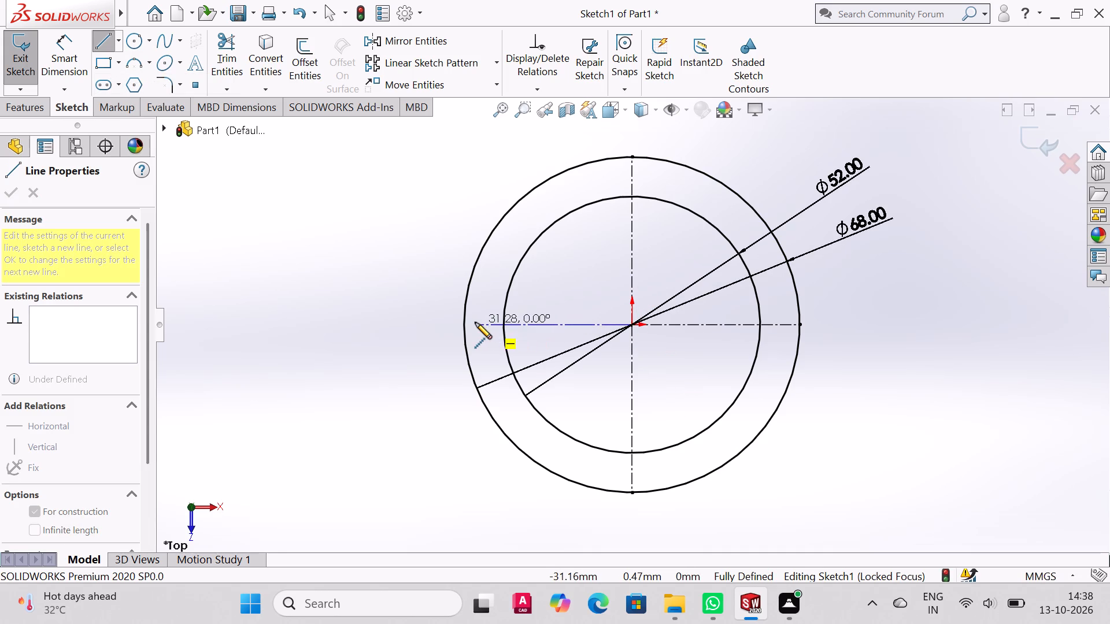
click(464, 322)
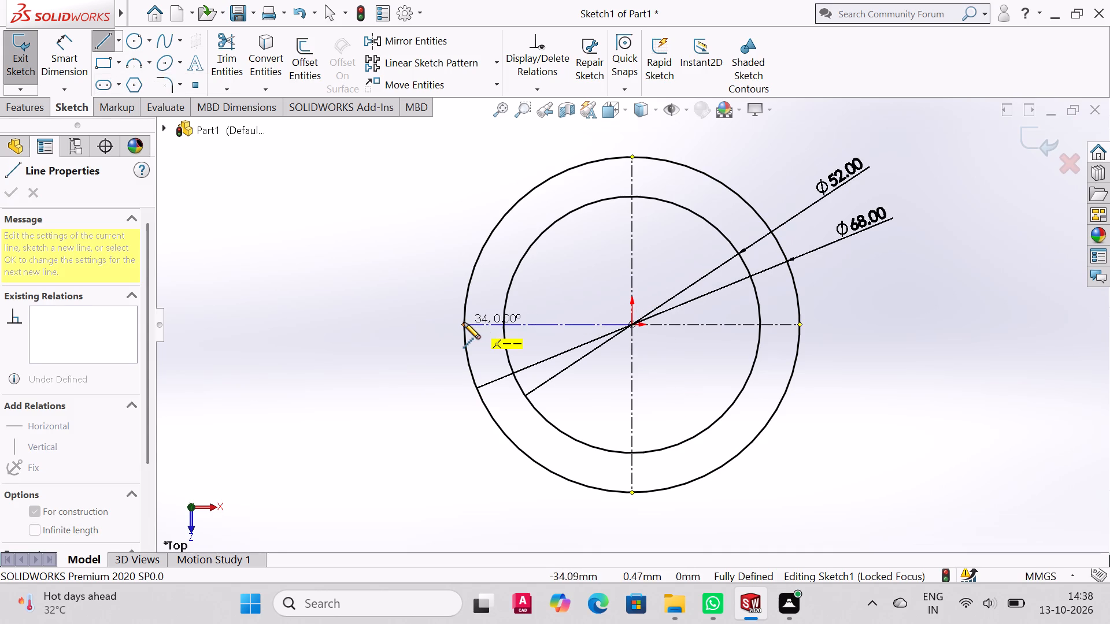
right_click(464, 322)
click(509, 326)
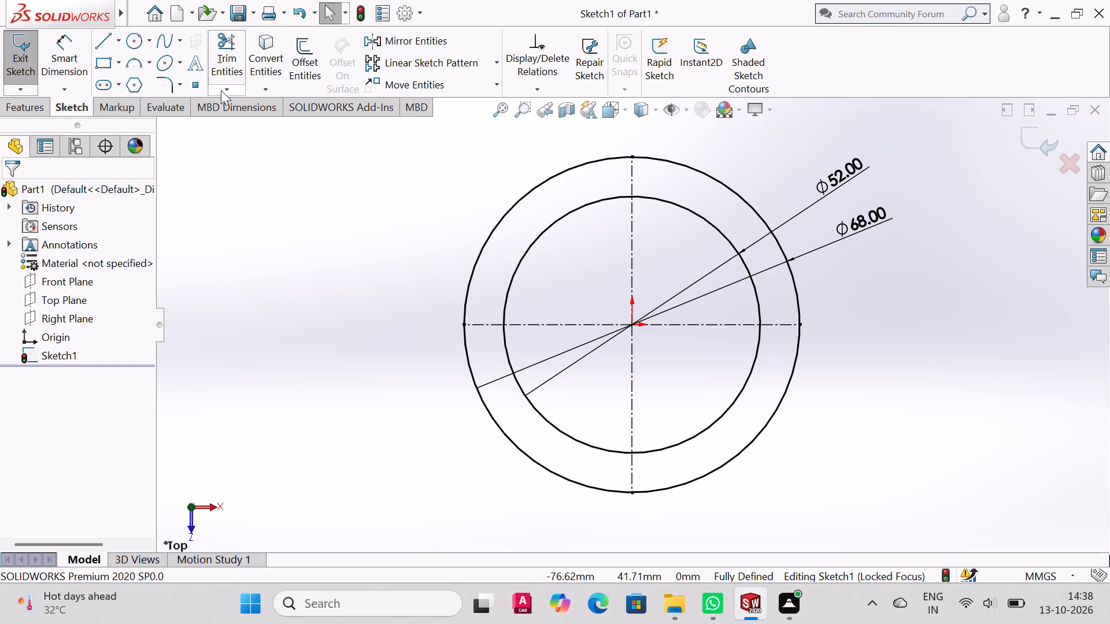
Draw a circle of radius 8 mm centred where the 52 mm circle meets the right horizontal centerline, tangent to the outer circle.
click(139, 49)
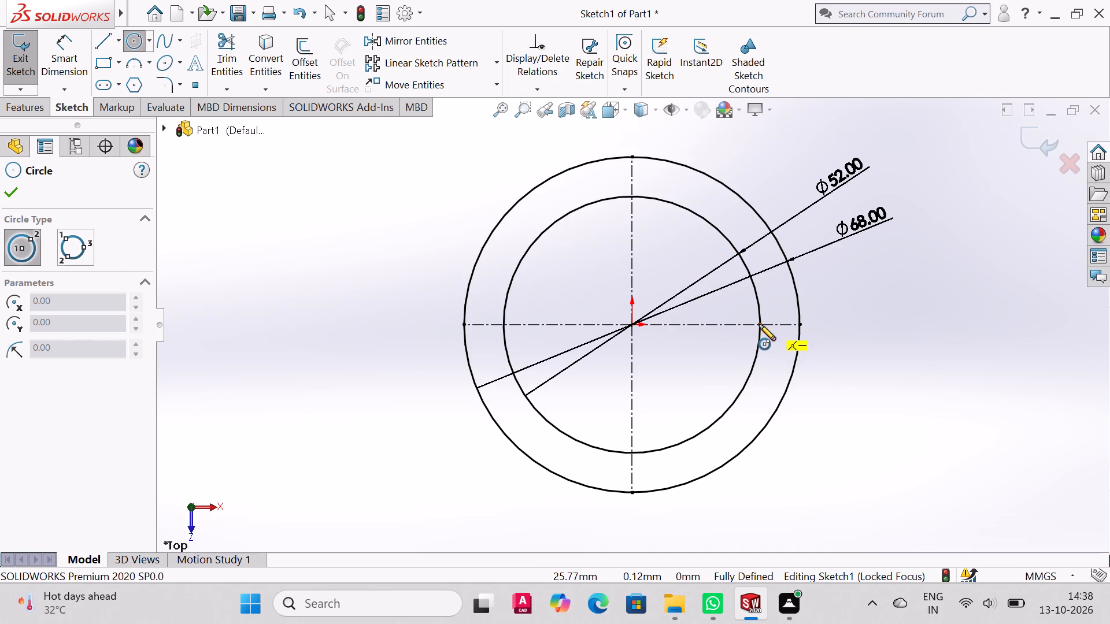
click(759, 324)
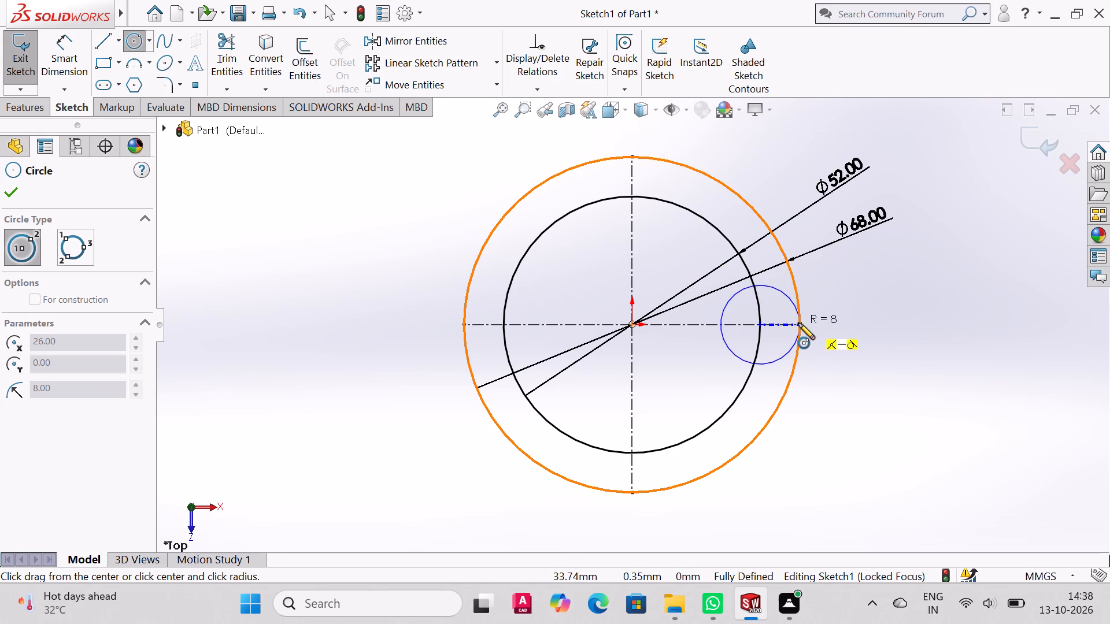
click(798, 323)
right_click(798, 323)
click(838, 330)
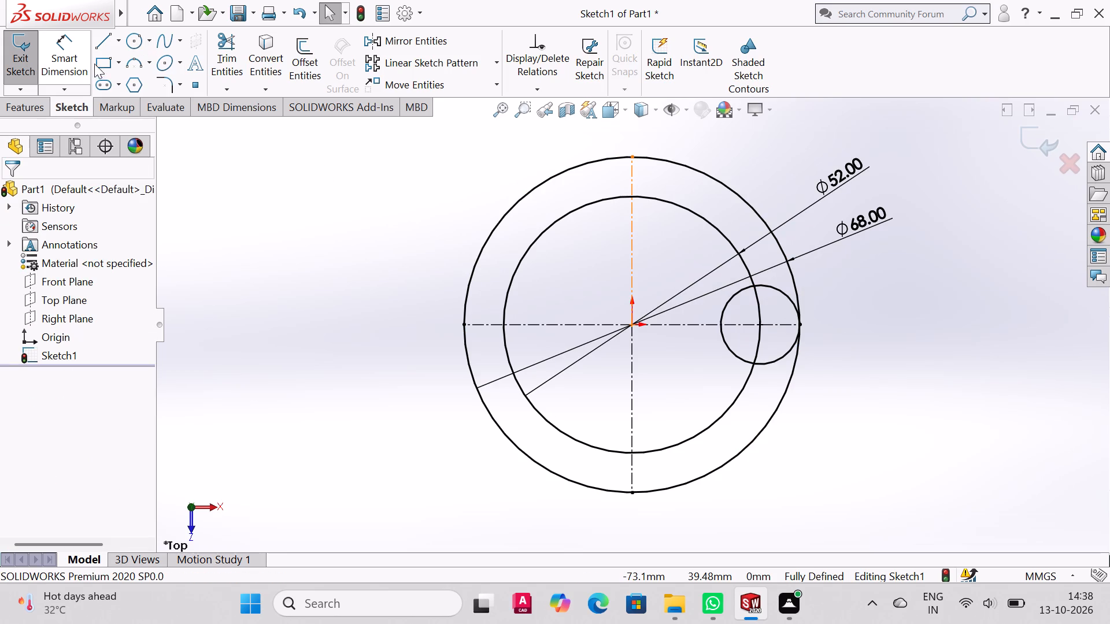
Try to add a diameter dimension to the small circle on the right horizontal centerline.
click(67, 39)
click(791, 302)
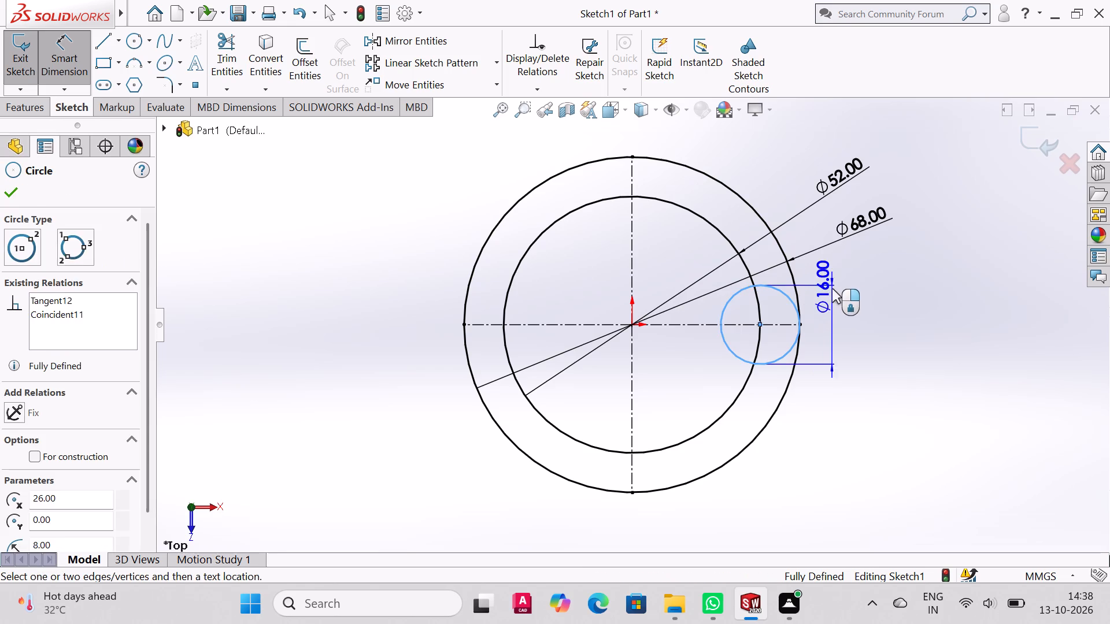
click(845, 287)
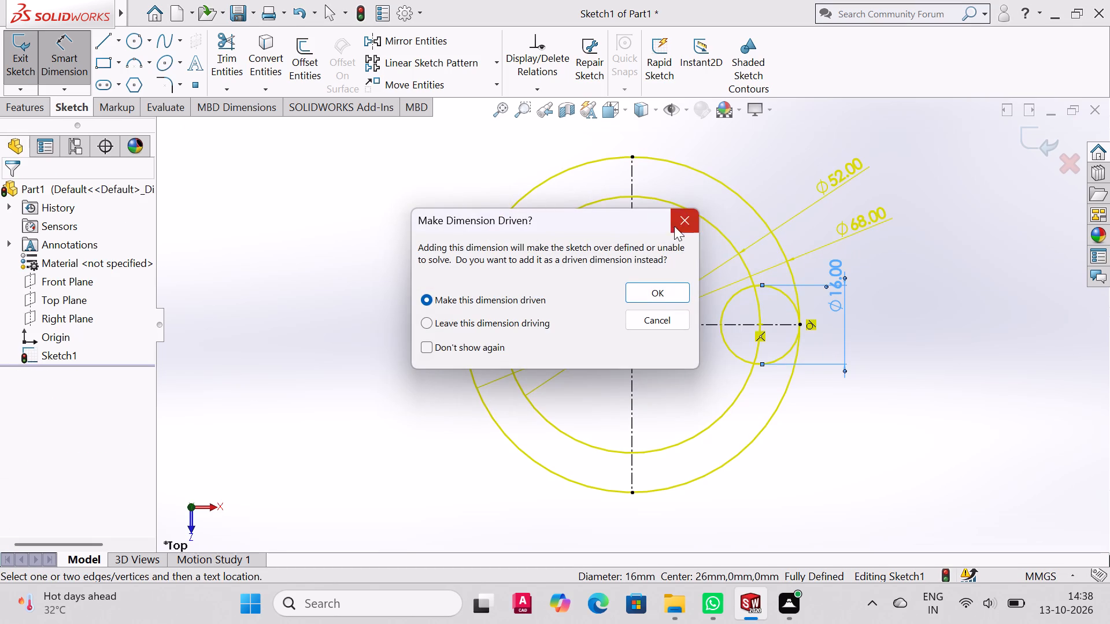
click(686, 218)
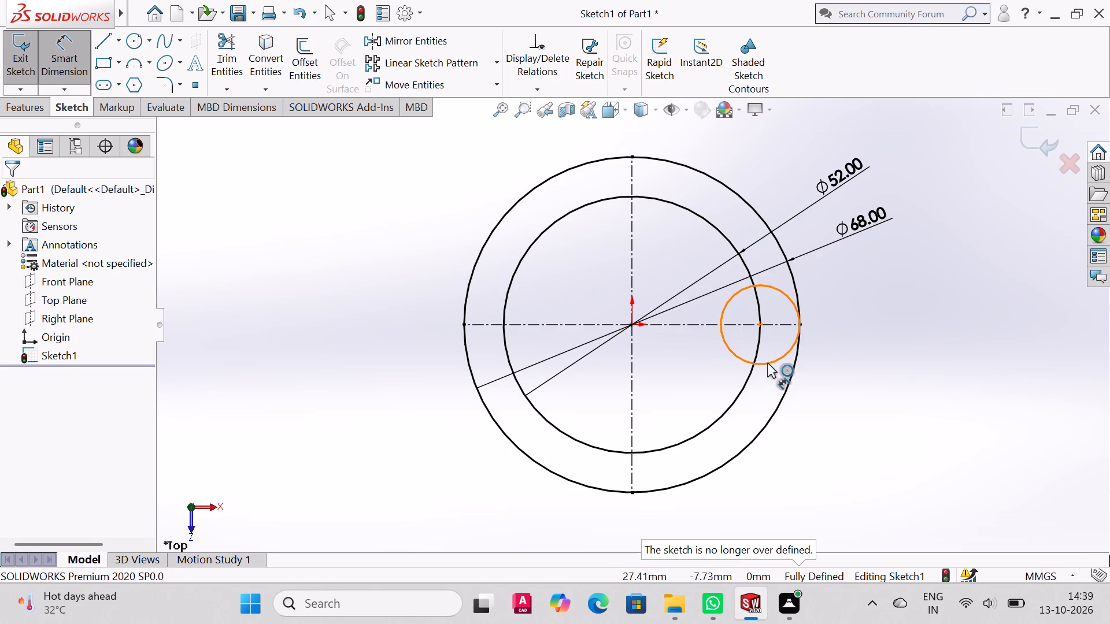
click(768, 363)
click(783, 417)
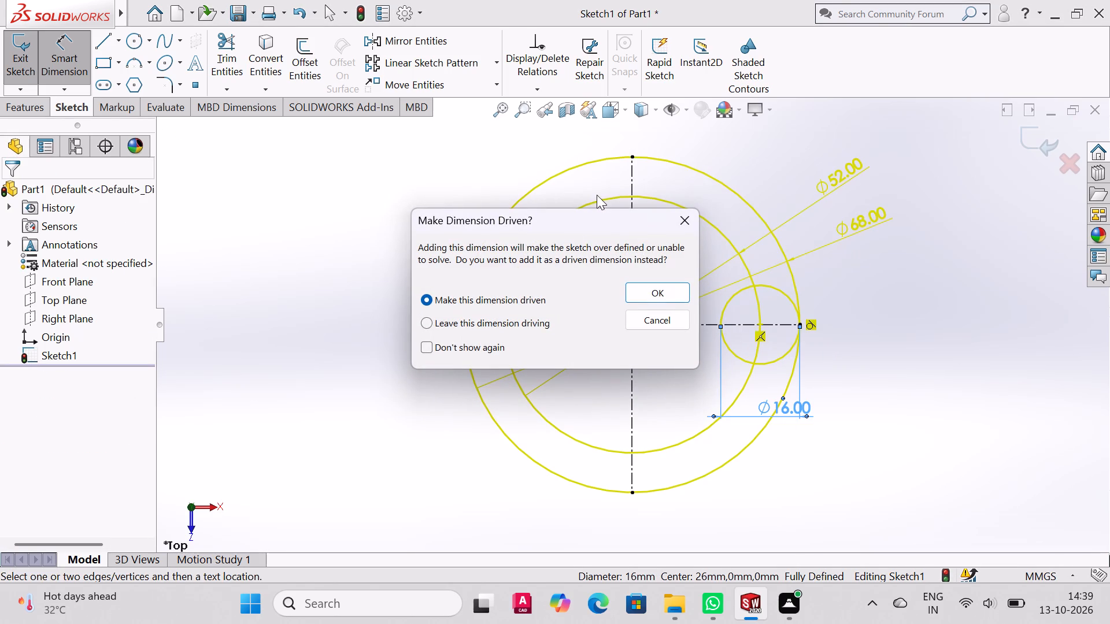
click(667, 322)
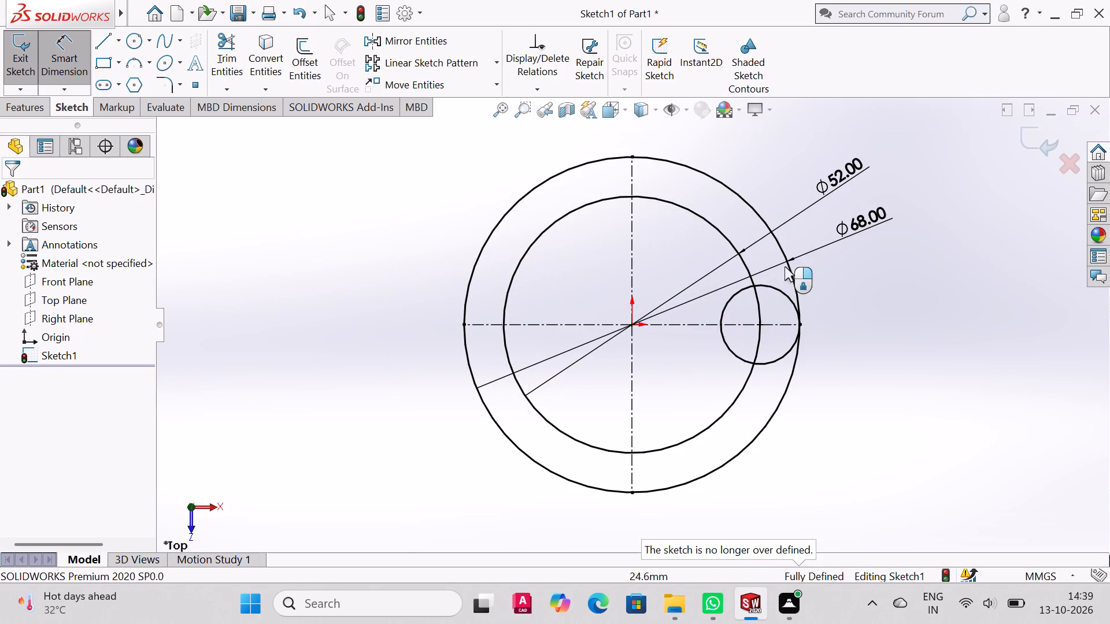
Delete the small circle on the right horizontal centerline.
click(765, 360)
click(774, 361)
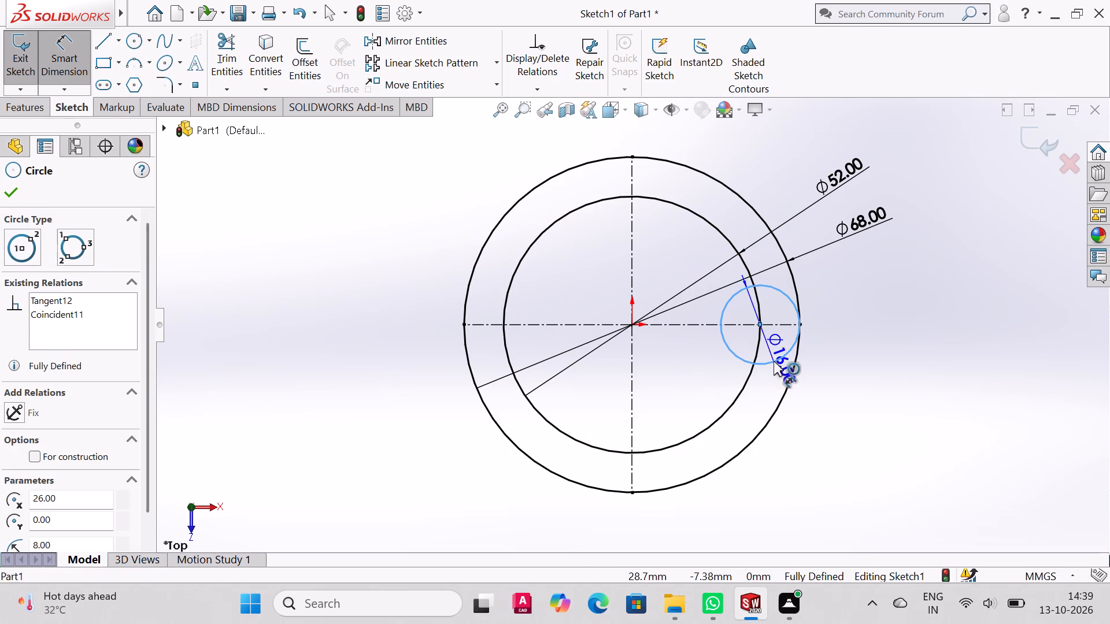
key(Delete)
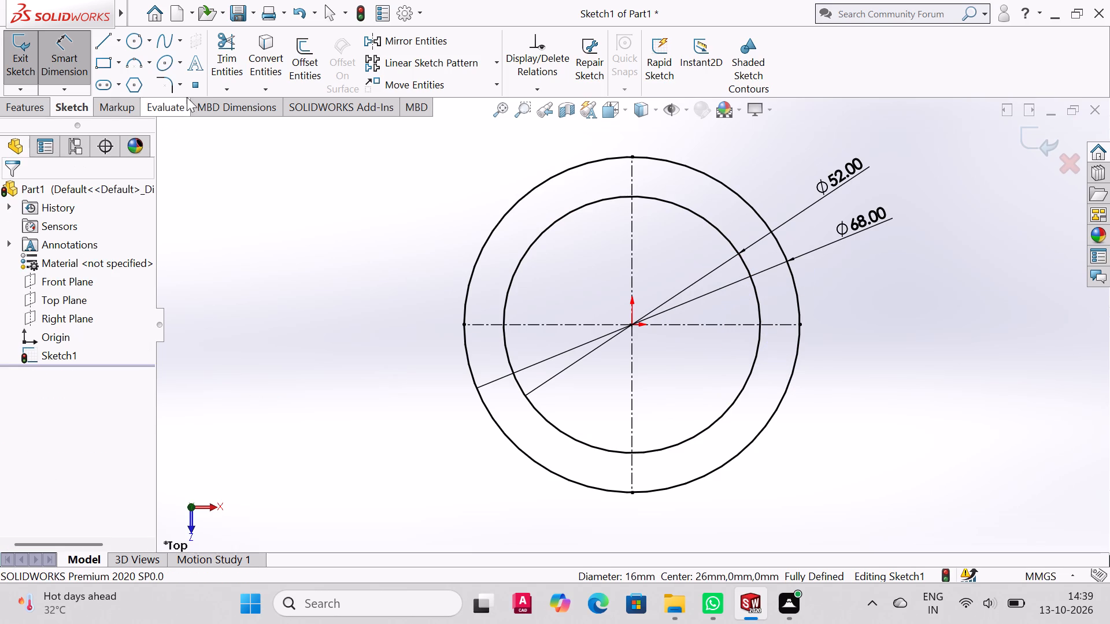
Draw a circle about 10.6 mm in diameter, centred where the 52 mm circle meets the right horizontal centerline.
click(145, 46)
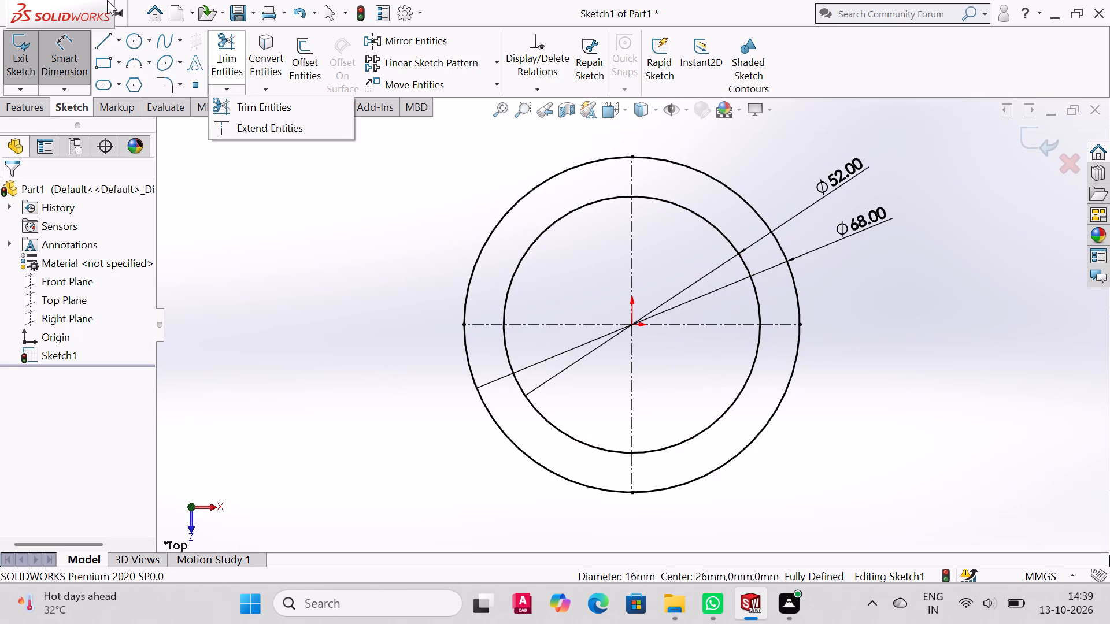
click(131, 39)
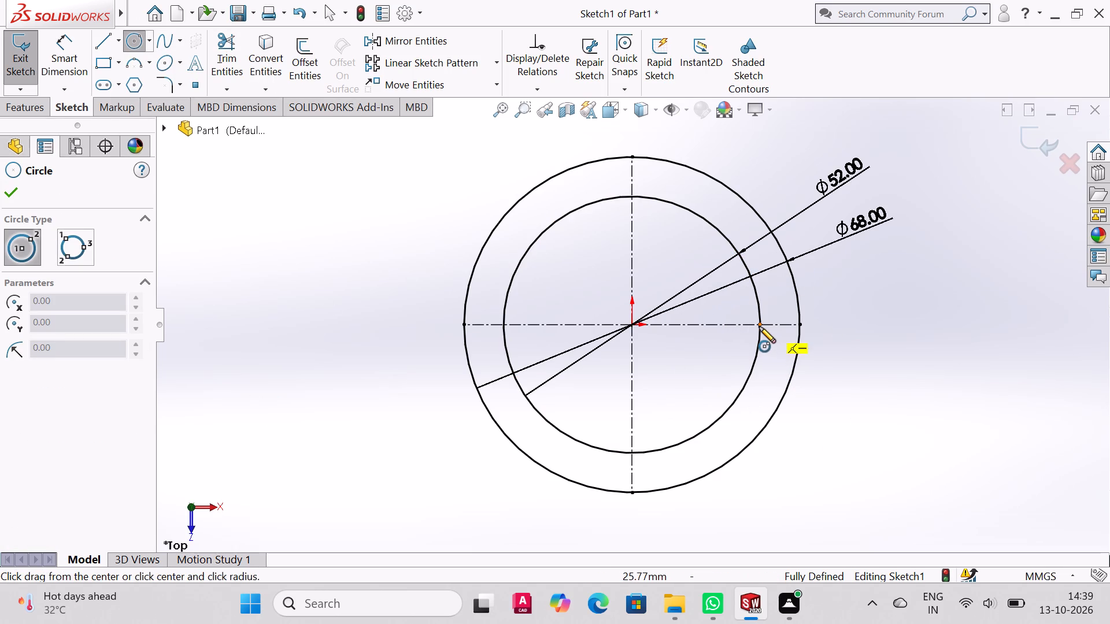
click(759, 326)
click(778, 344)
right_click(853, 323)
click(880, 337)
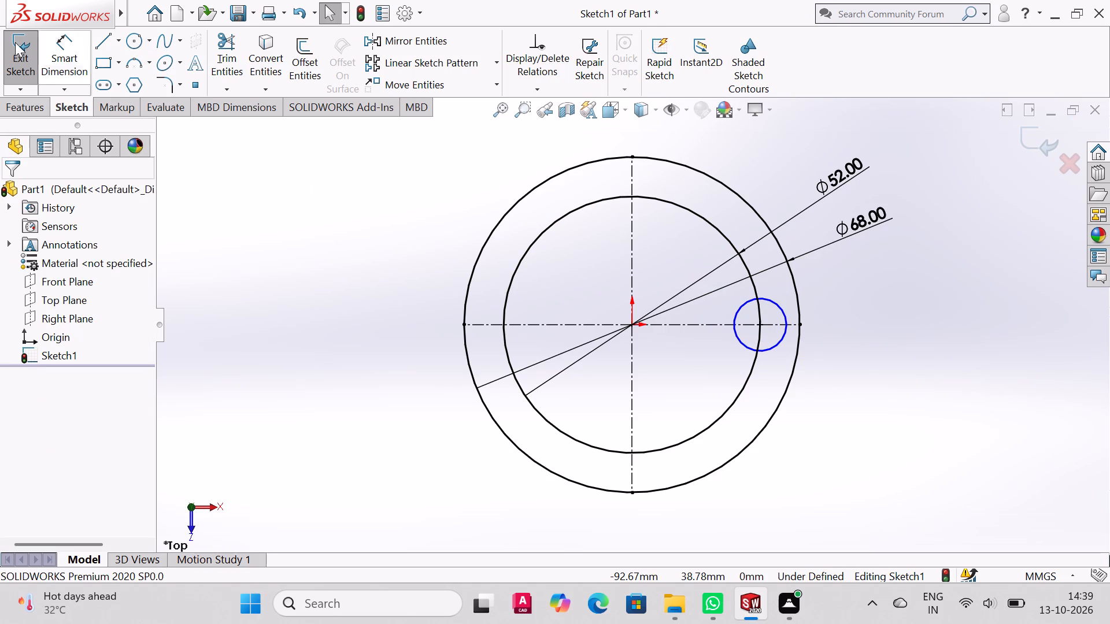
Dimension the small circle's diameter as 8 mm.
click(68, 43)
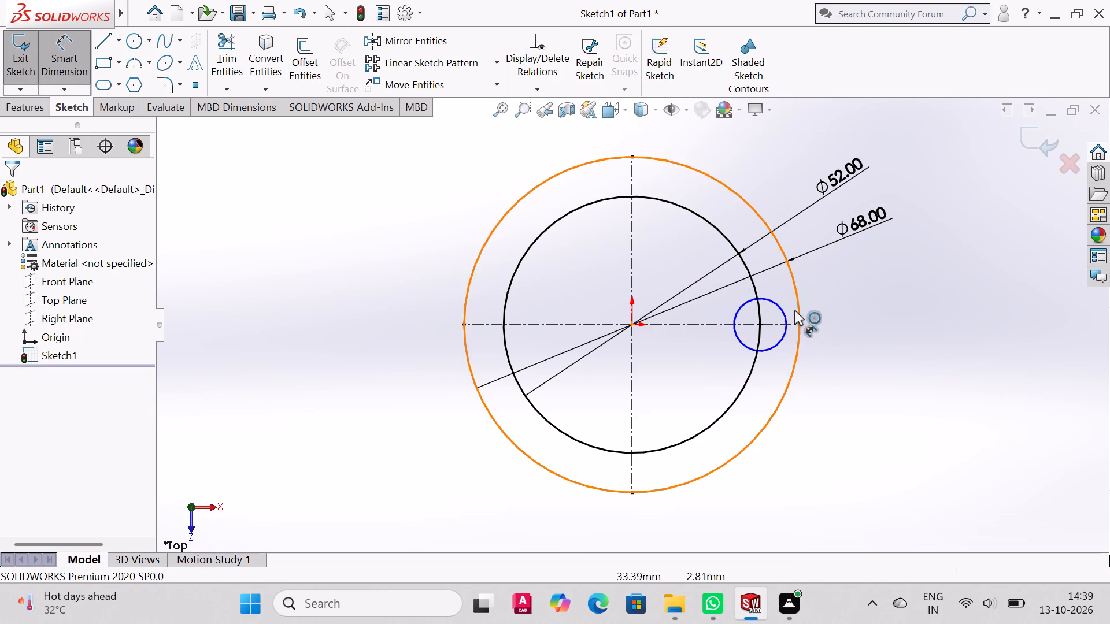
click(784, 310)
click(838, 294)
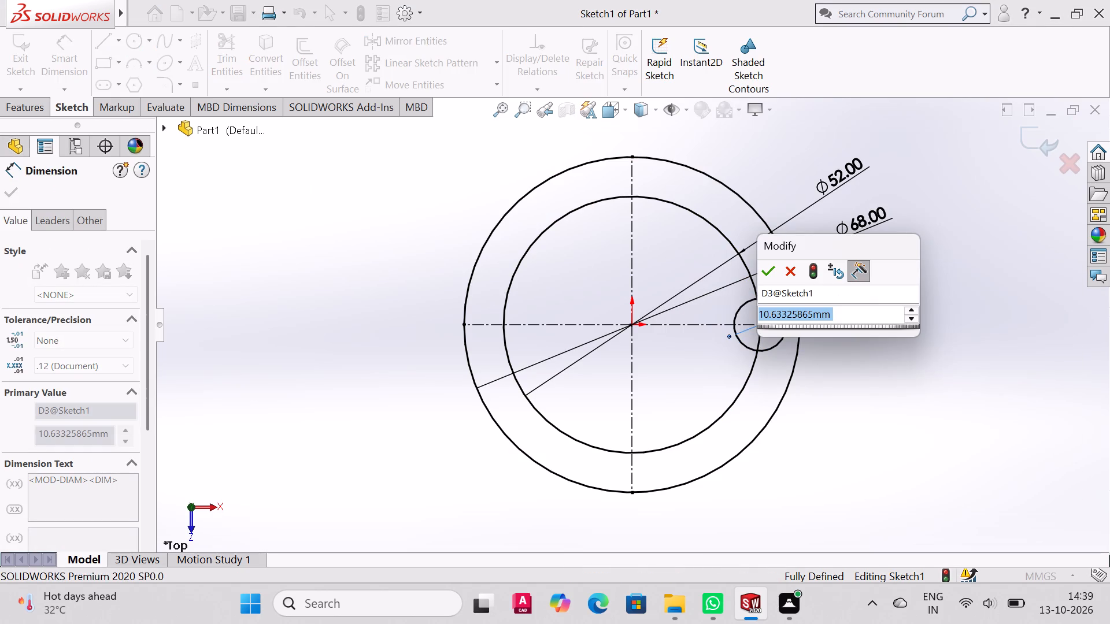
key(8)
key(Return)
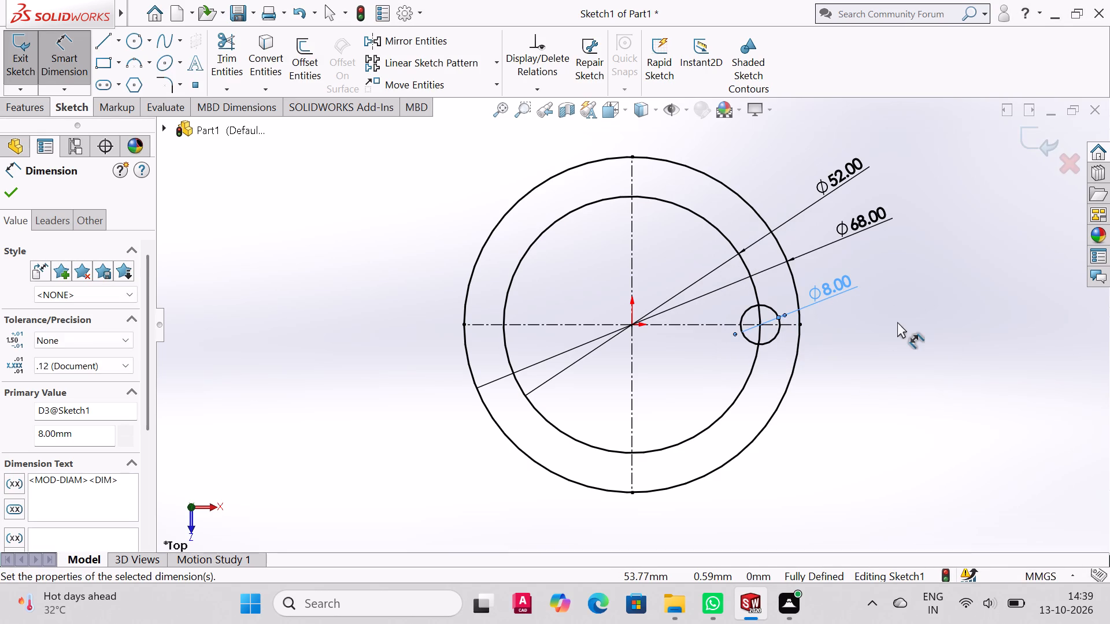
Draw a horizontal line about 7.8 mm long from the top of the 8 mm circle to the outer circle.
click(101, 40)
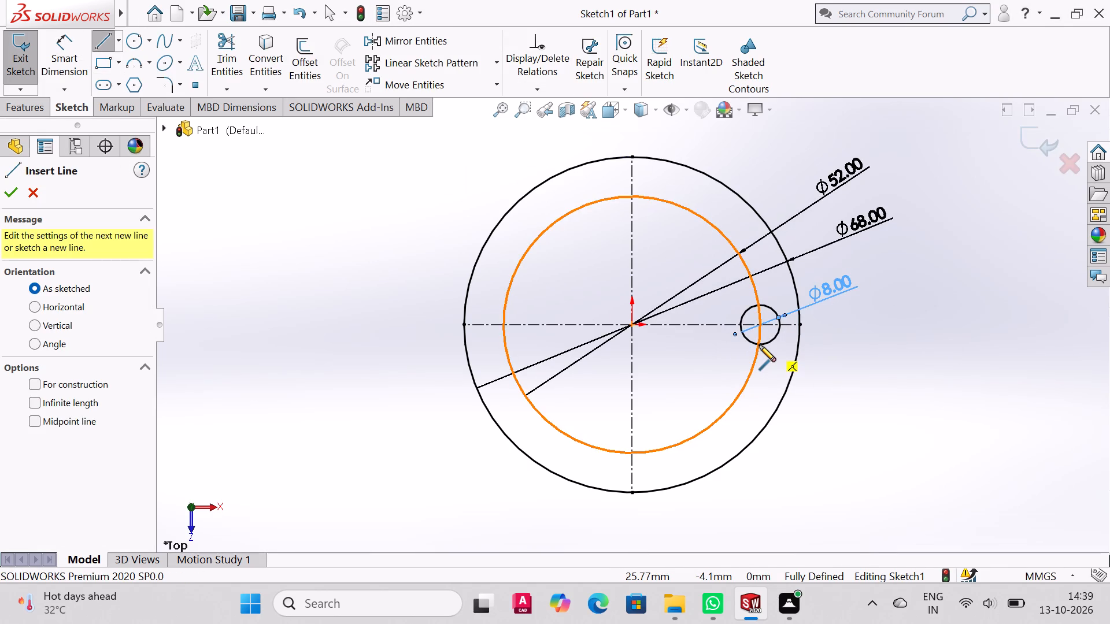
click(760, 305)
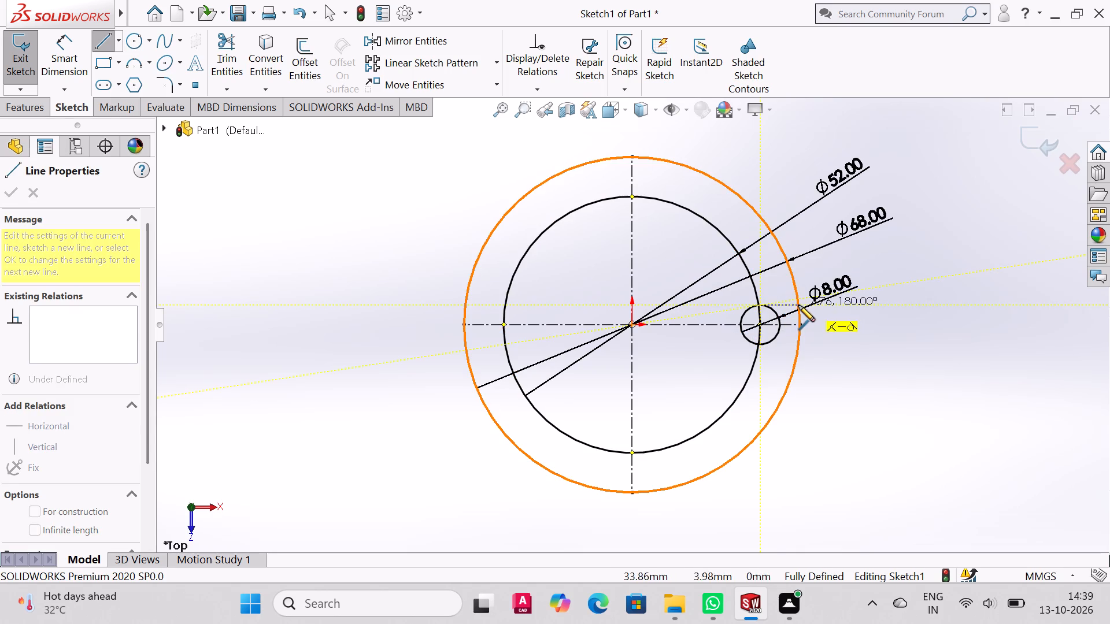
click(800, 307)
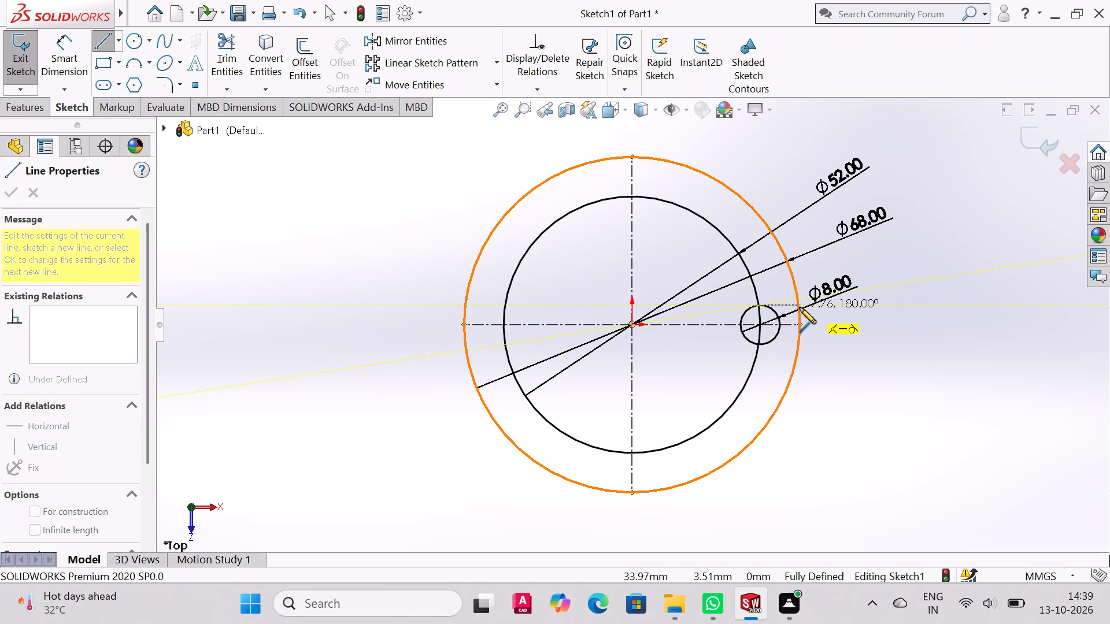
right_click(800, 307)
click(837, 314)
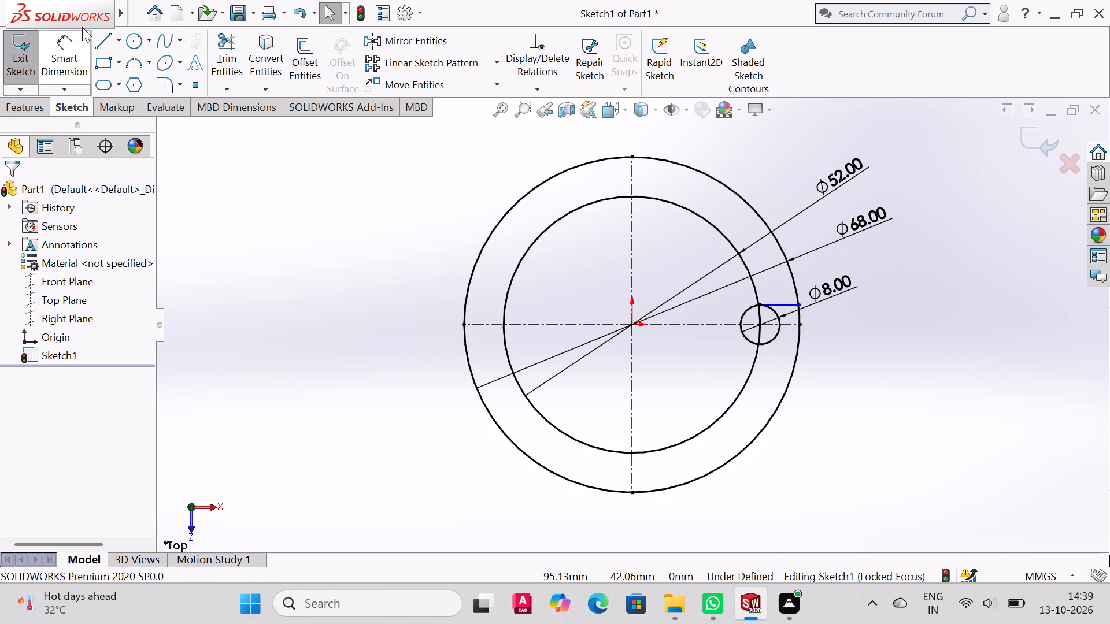
Draw a horizontal line about 7.8 mm long from the bottom of the 8 mm circle to the outer circle.
click(94, 42)
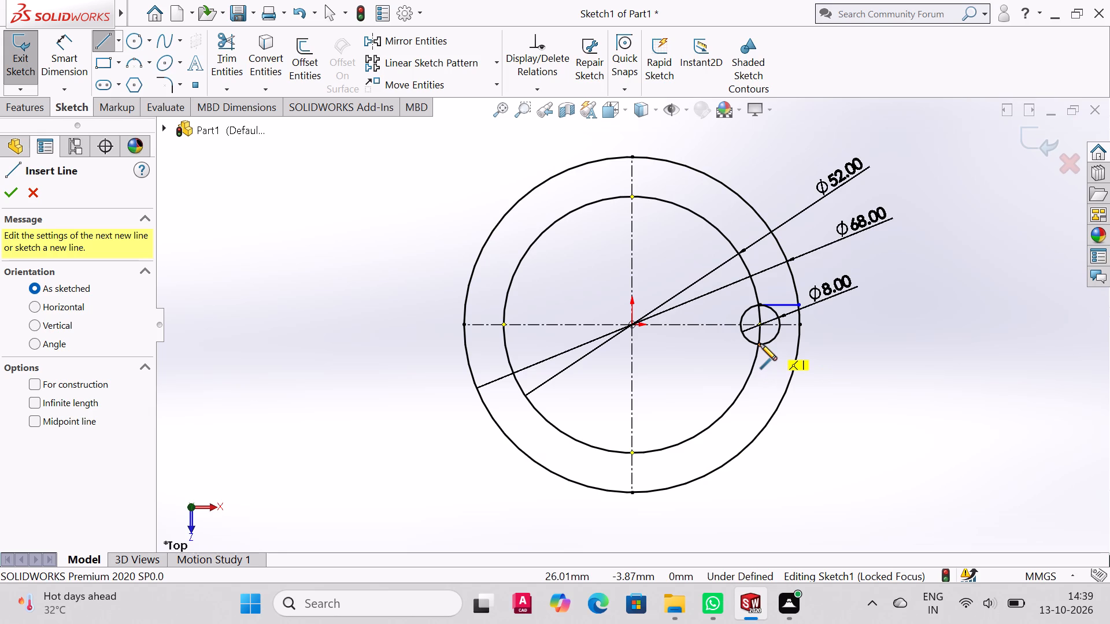
click(760, 344)
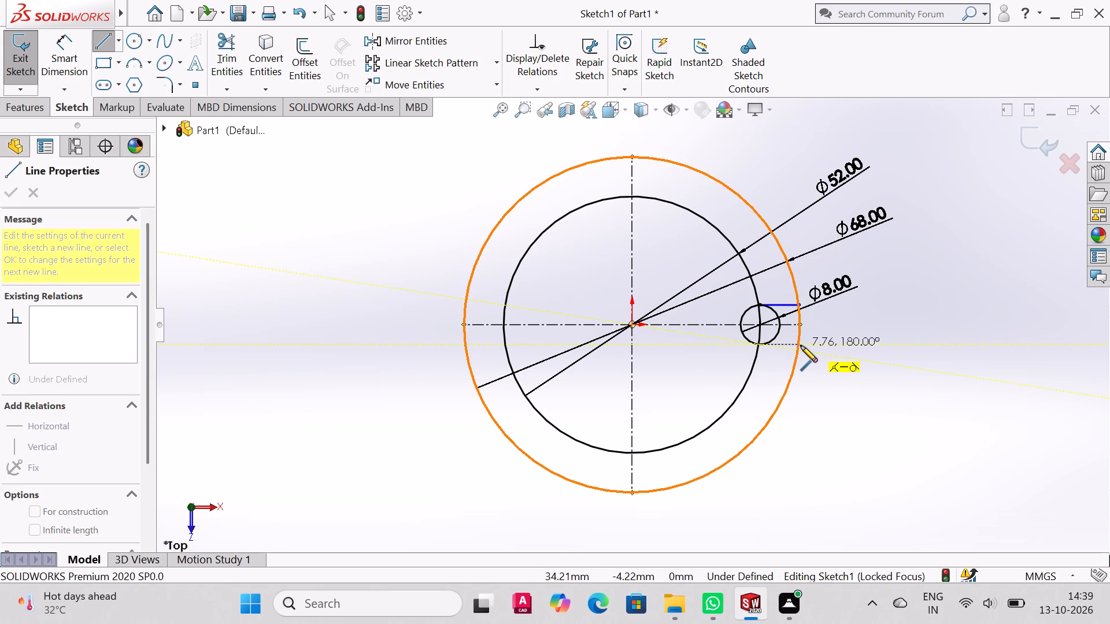
click(799, 345)
right_click(799, 345)
click(838, 352)
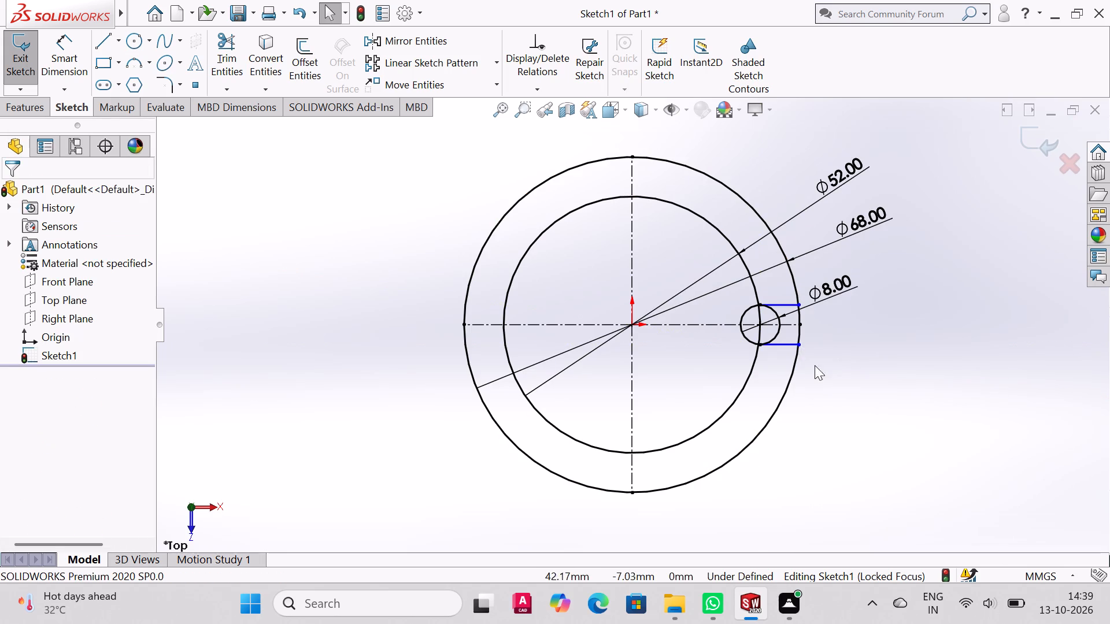
Trim away the outward-facing half of the 8 mm circle between the two horizontal lines.
click(221, 38)
drag(765, 317, 776, 309)
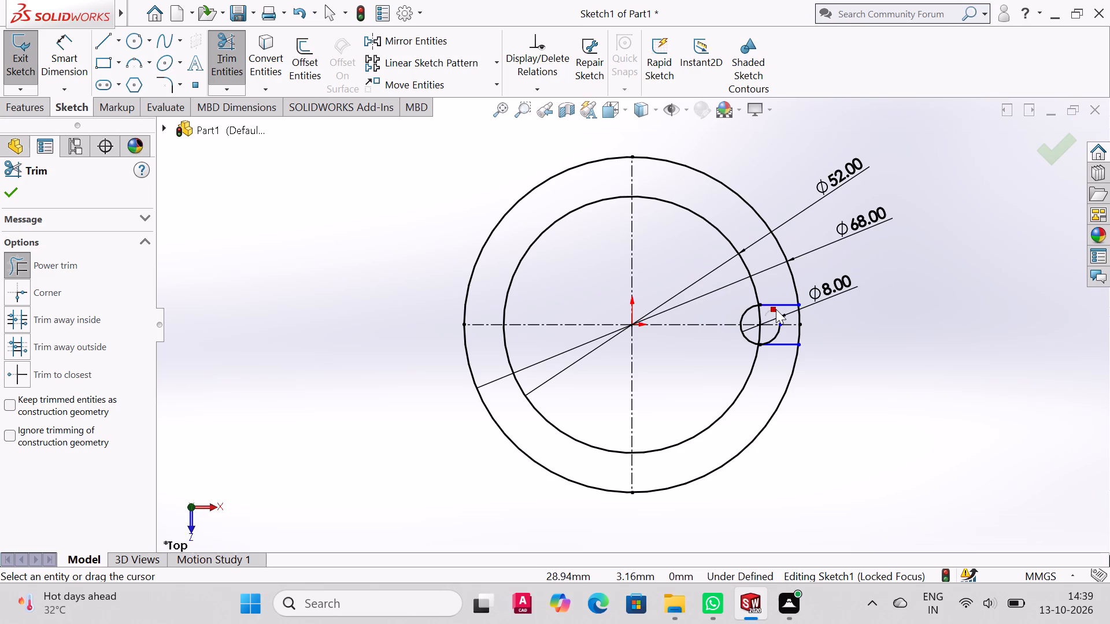
drag(776, 309, 778, 310)
drag(766, 333, 780, 336)
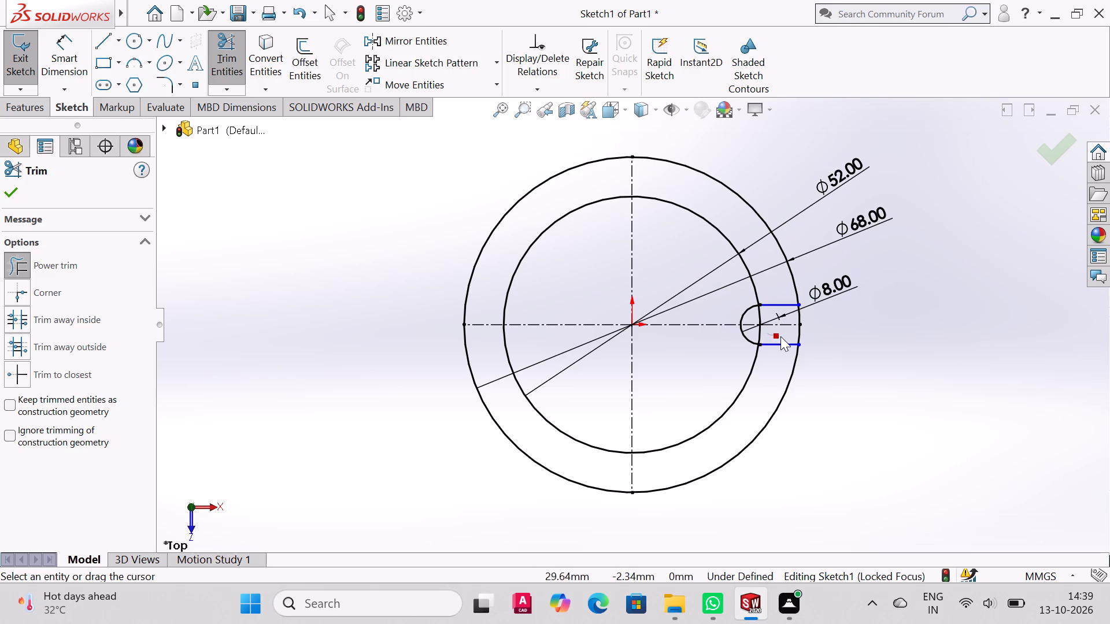
drag(780, 336, 784, 337)
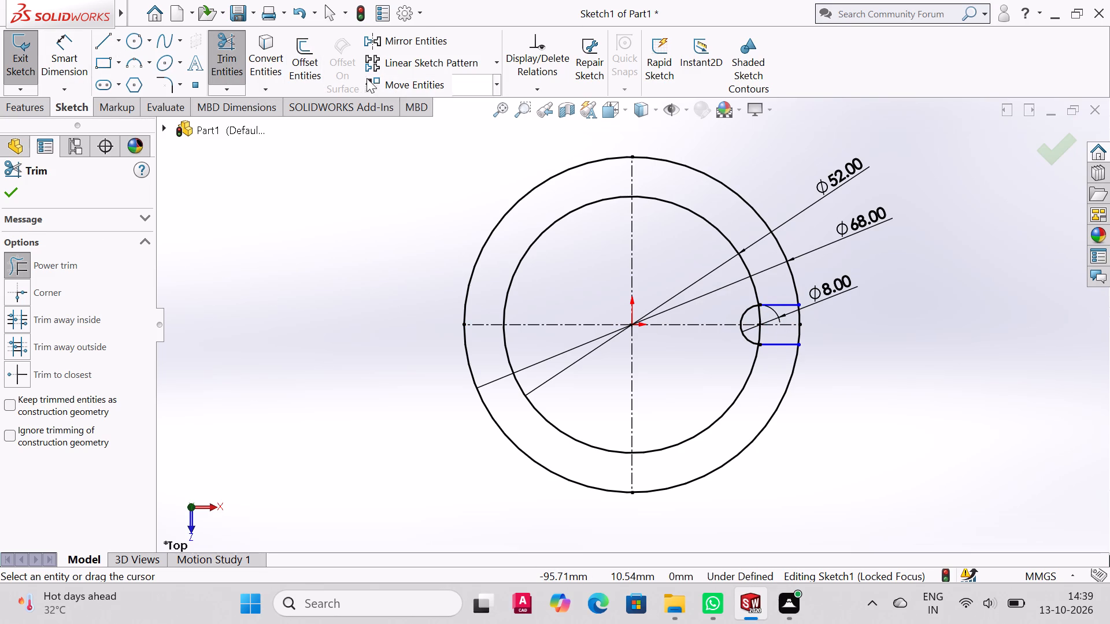
Circular-pattern the slot's two lines and arc about the origin with 4 equally spaced instances over 360 degrees.
click(494, 66)
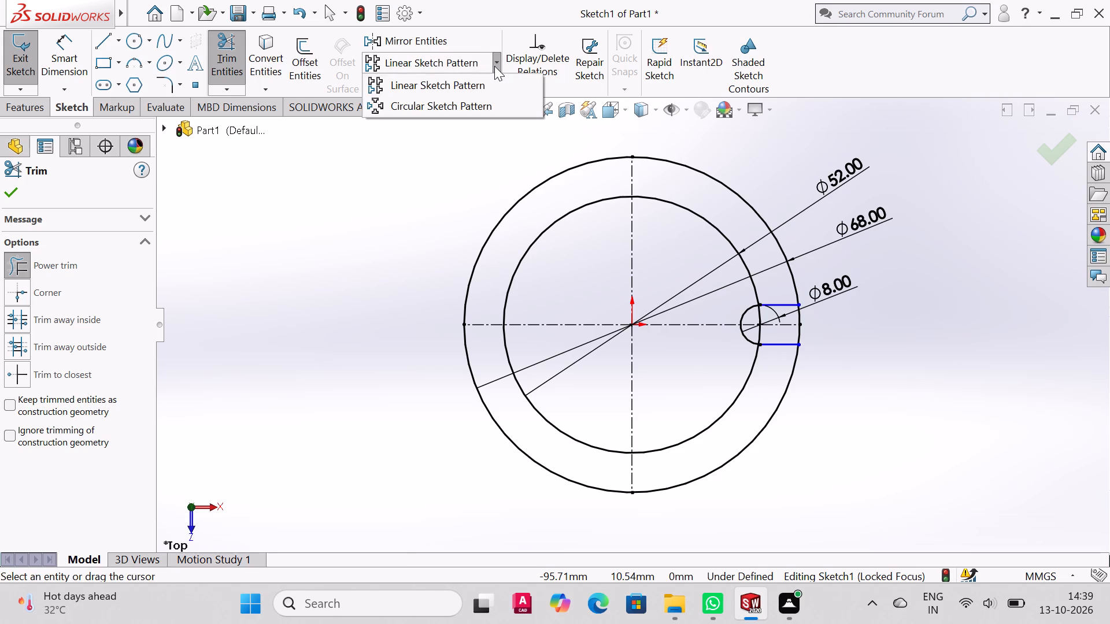
click(453, 110)
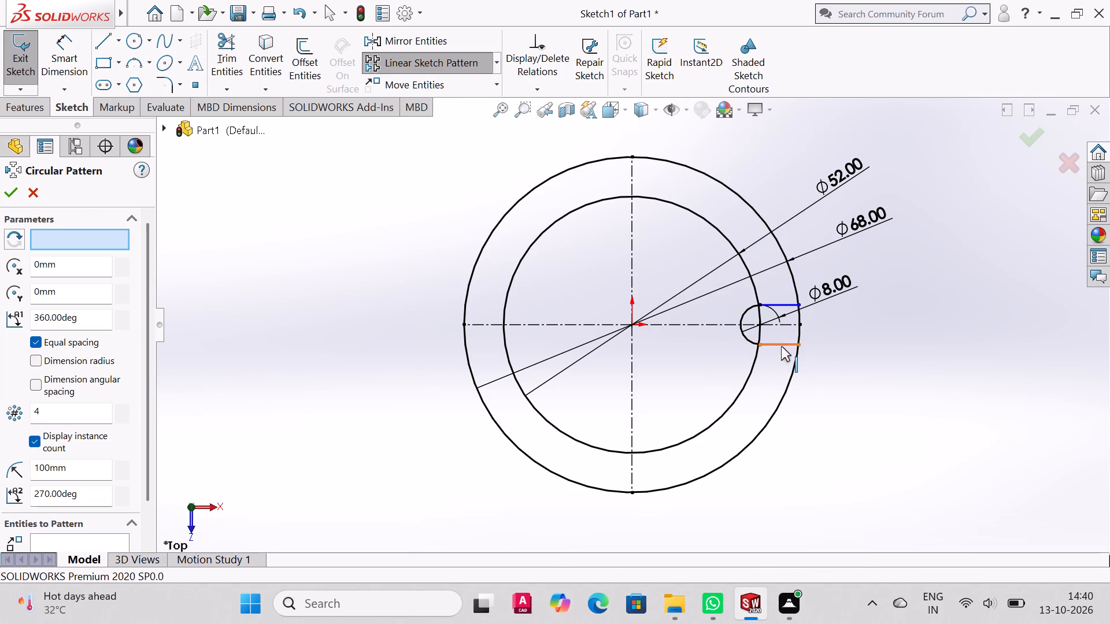
click(781, 344)
click(741, 314)
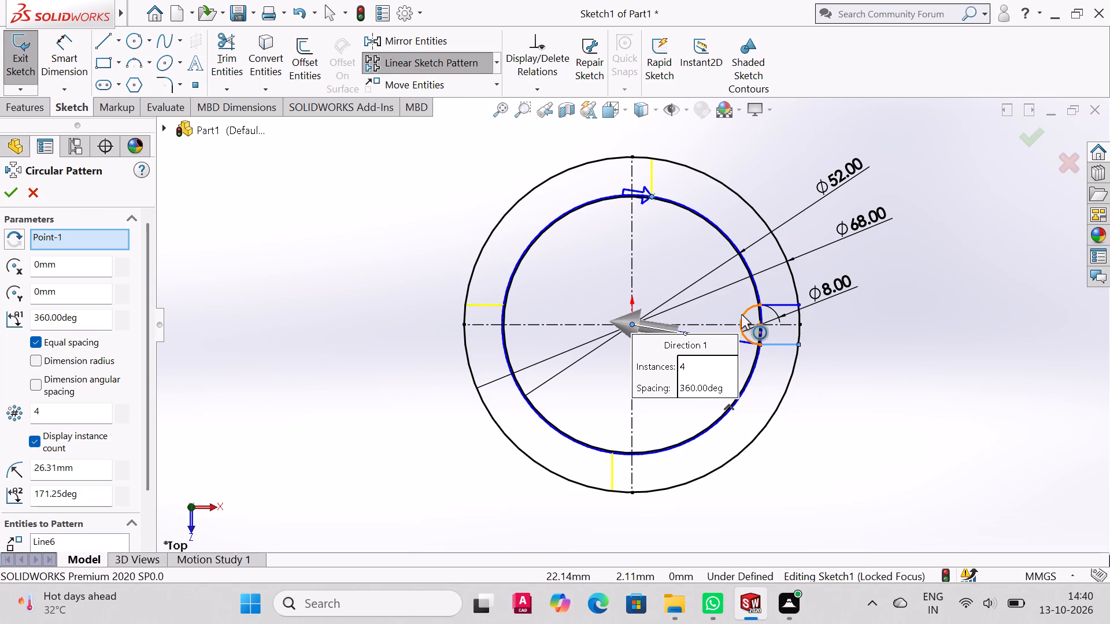
click(779, 304)
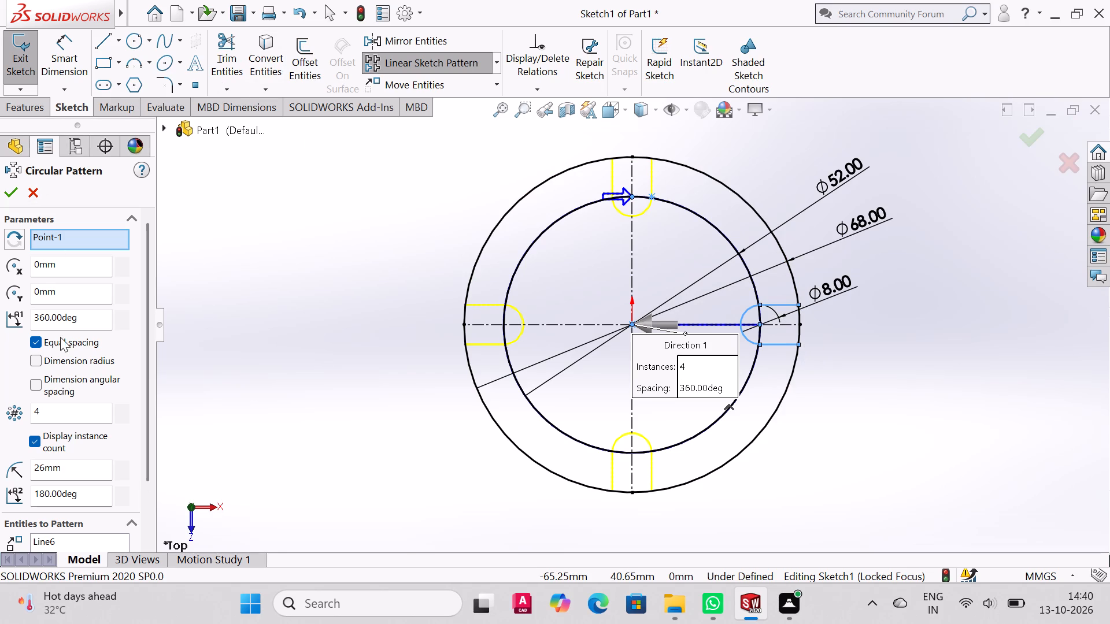
click(9, 199)
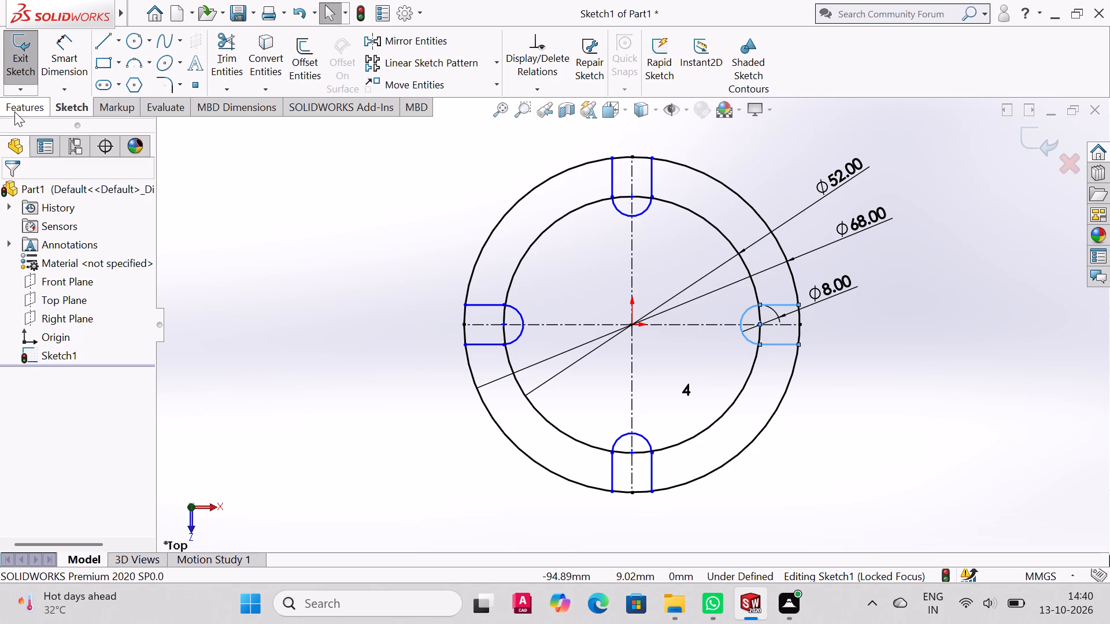
Trim away the outer circle's arcs across the mouths of all four slots.
click(227, 46)
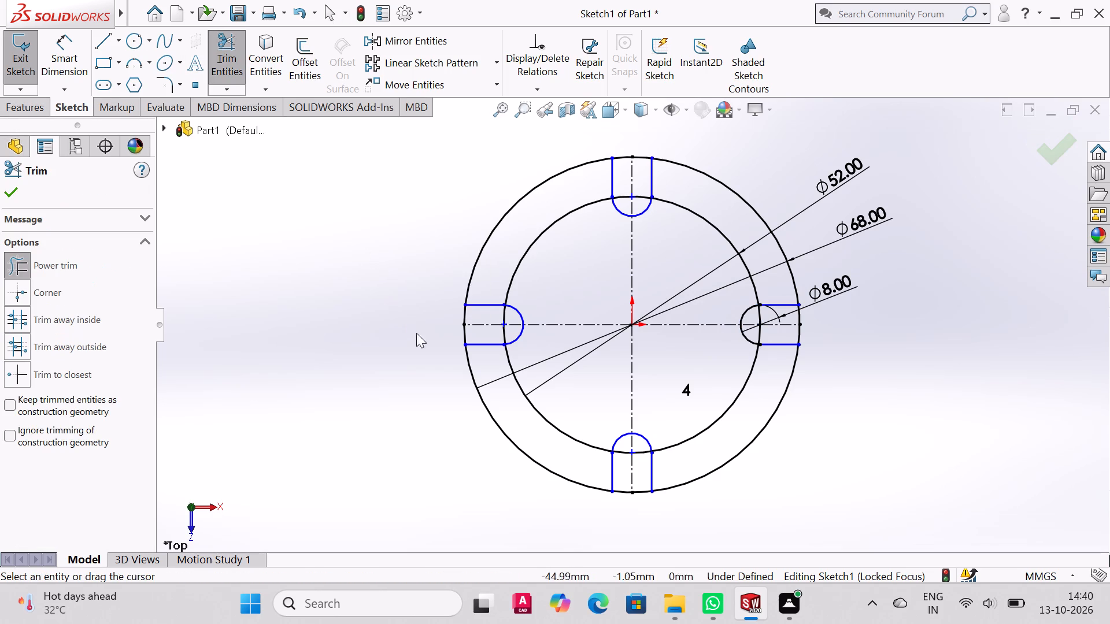
drag(446, 334, 468, 334)
drag(446, 306, 470, 313)
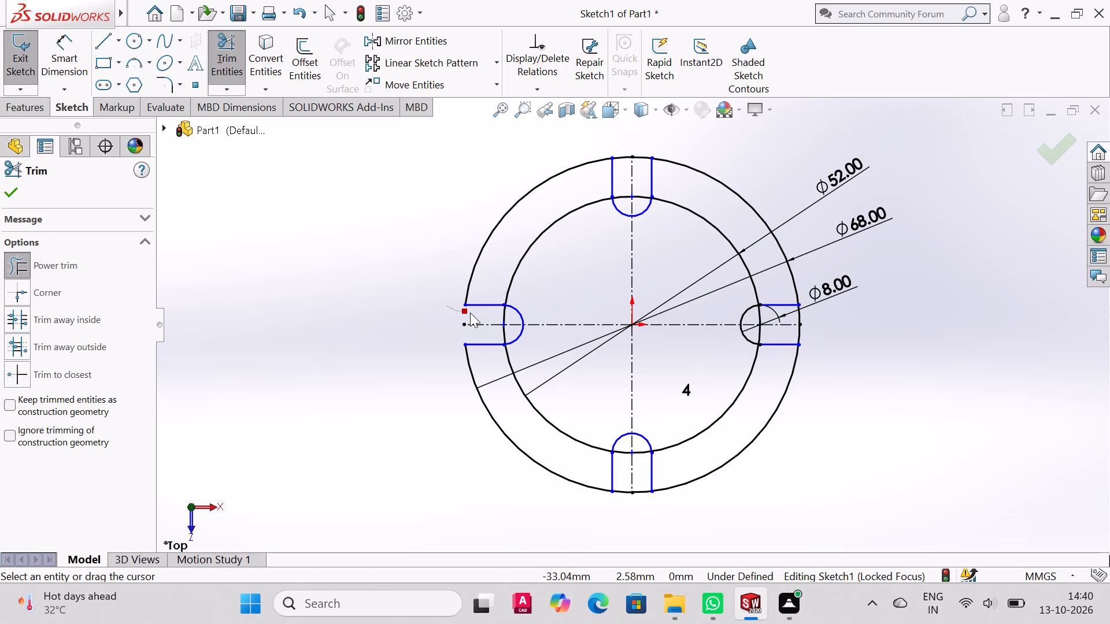
drag(470, 313, 471, 313)
drag(623, 143, 626, 171)
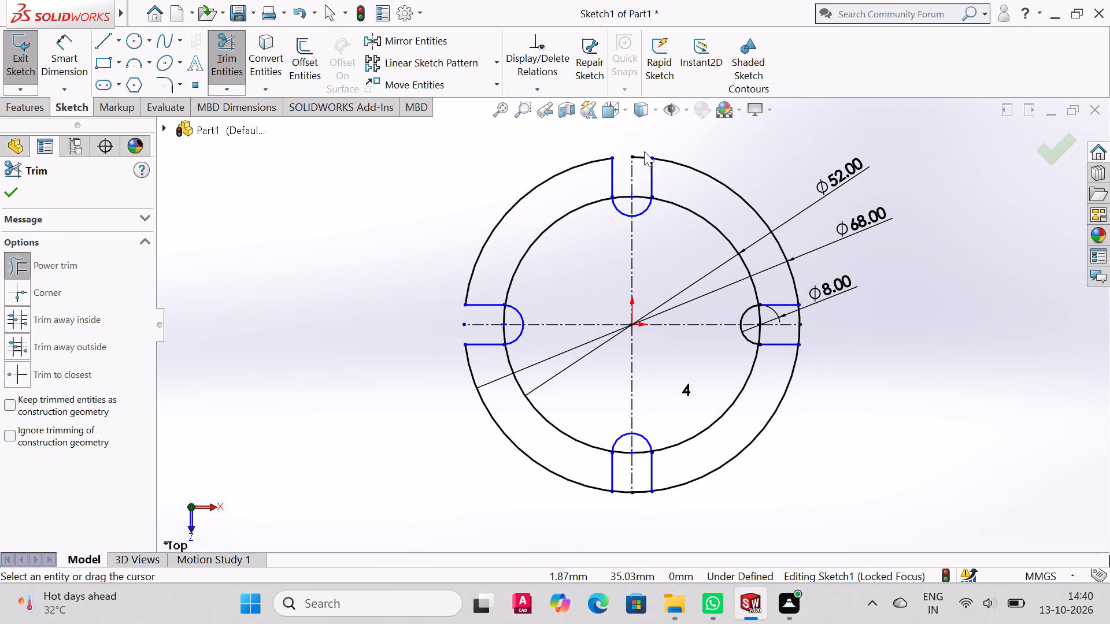
drag(645, 148, 642, 173)
drag(816, 312, 789, 312)
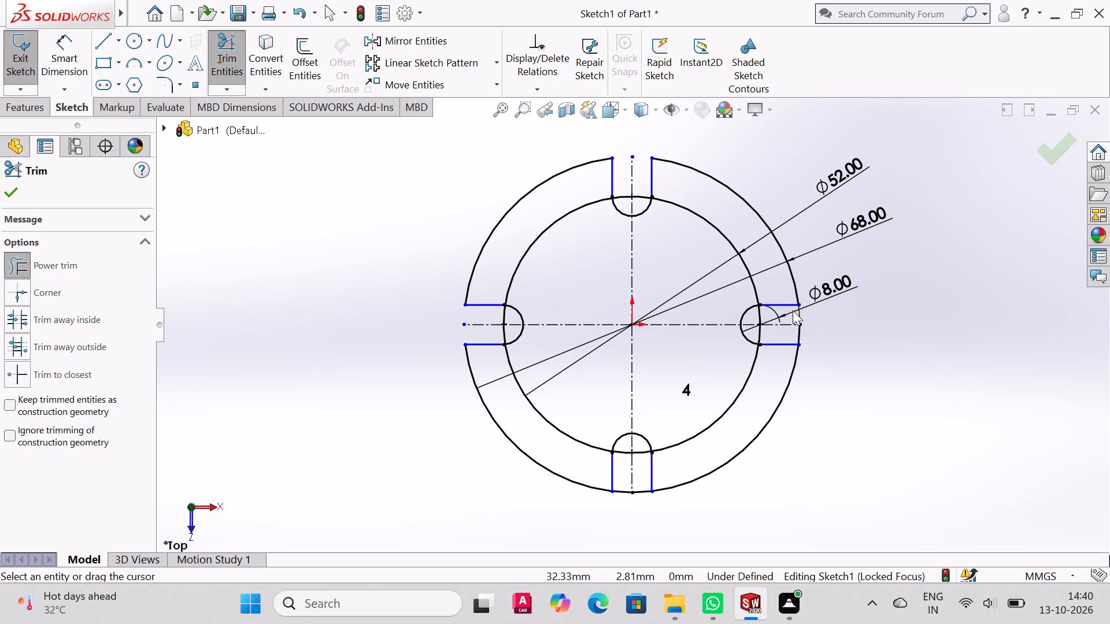
drag(809, 332, 781, 334)
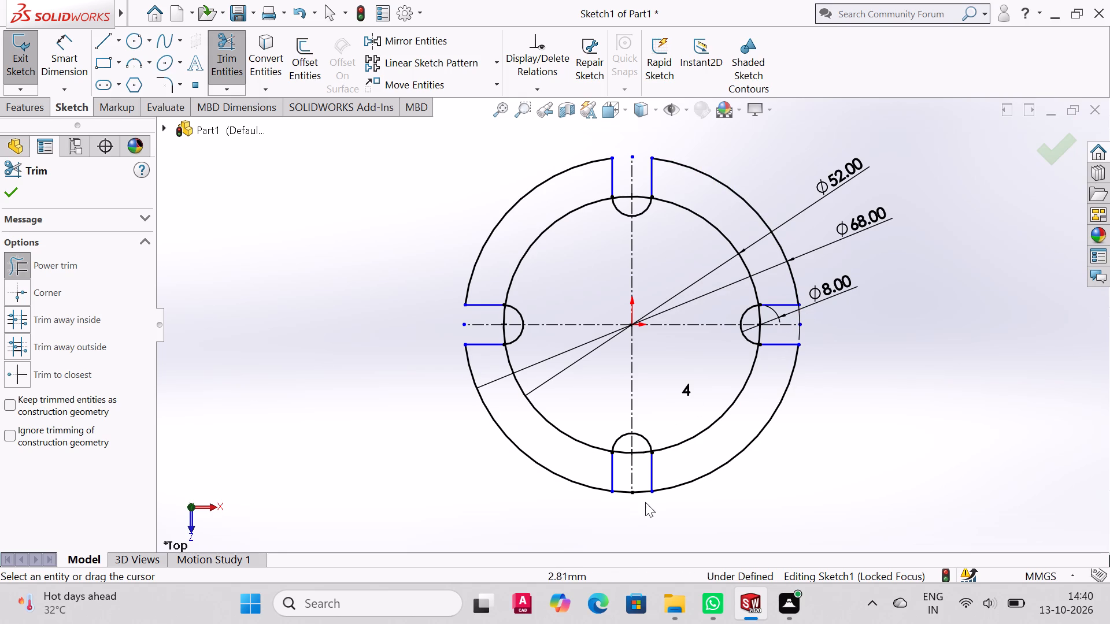
drag(645, 502, 639, 478)
drag(621, 507, 621, 486)
drag(645, 500, 645, 496)
drag(645, 496, 642, 481)
click(5, 193)
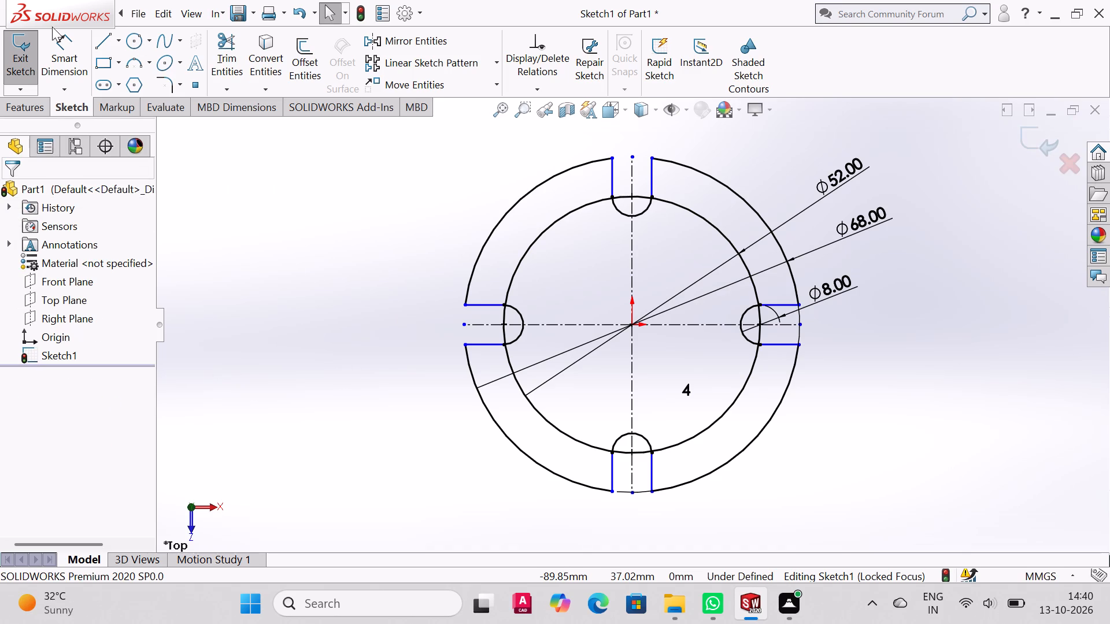
Dimension the opening width of the left-hand slot between the outer endpoints of its two straight edges.
click(73, 44)
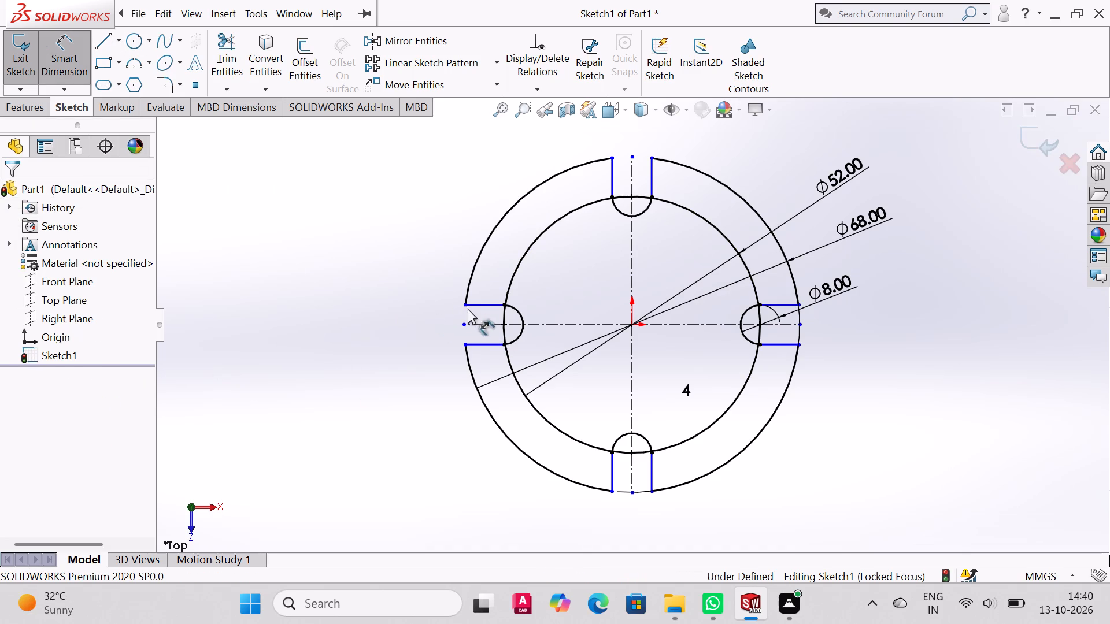
click(465, 303)
click(466, 344)
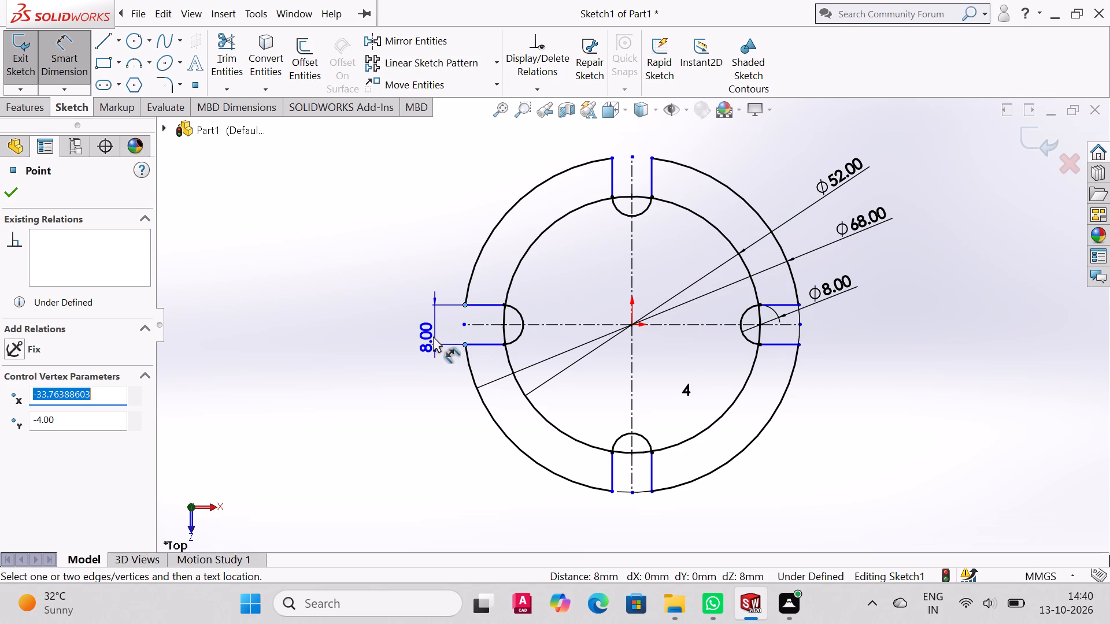
click(428, 333)
click(357, 310)
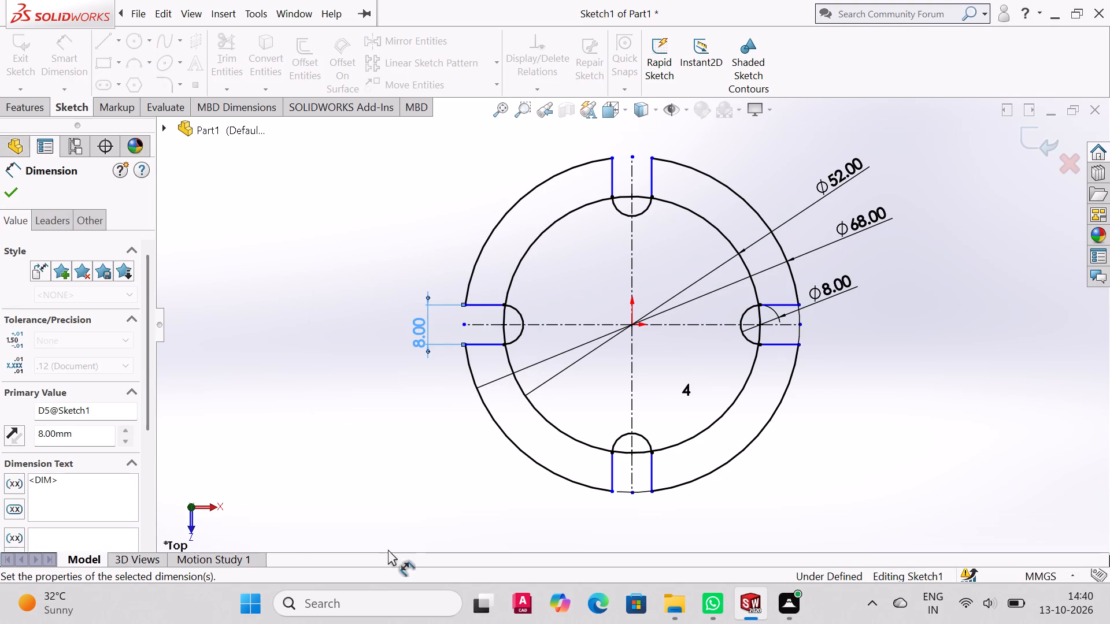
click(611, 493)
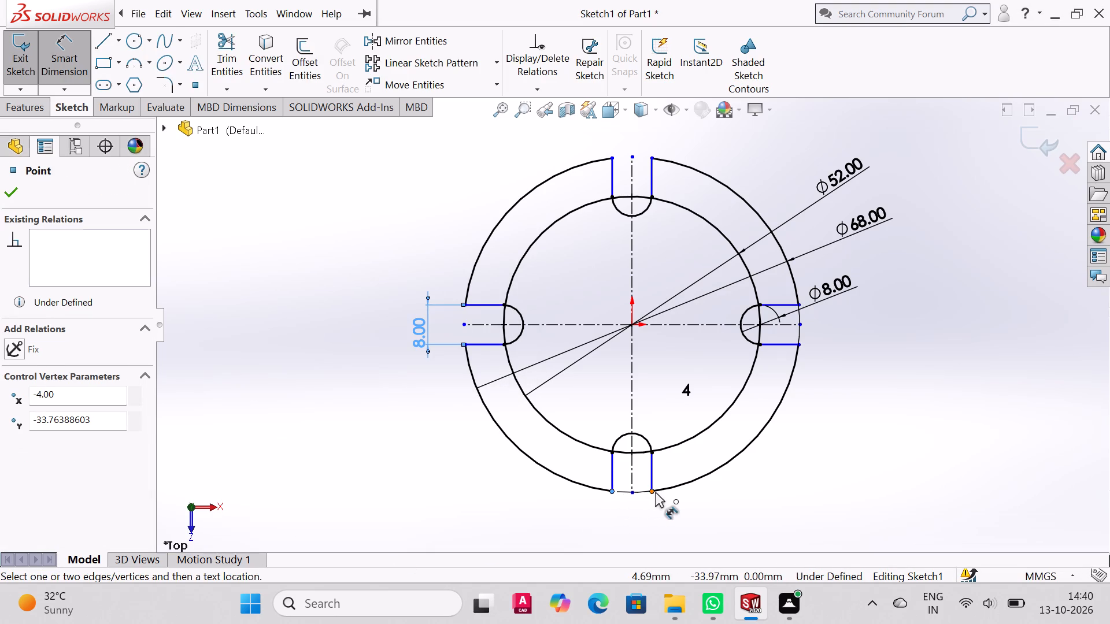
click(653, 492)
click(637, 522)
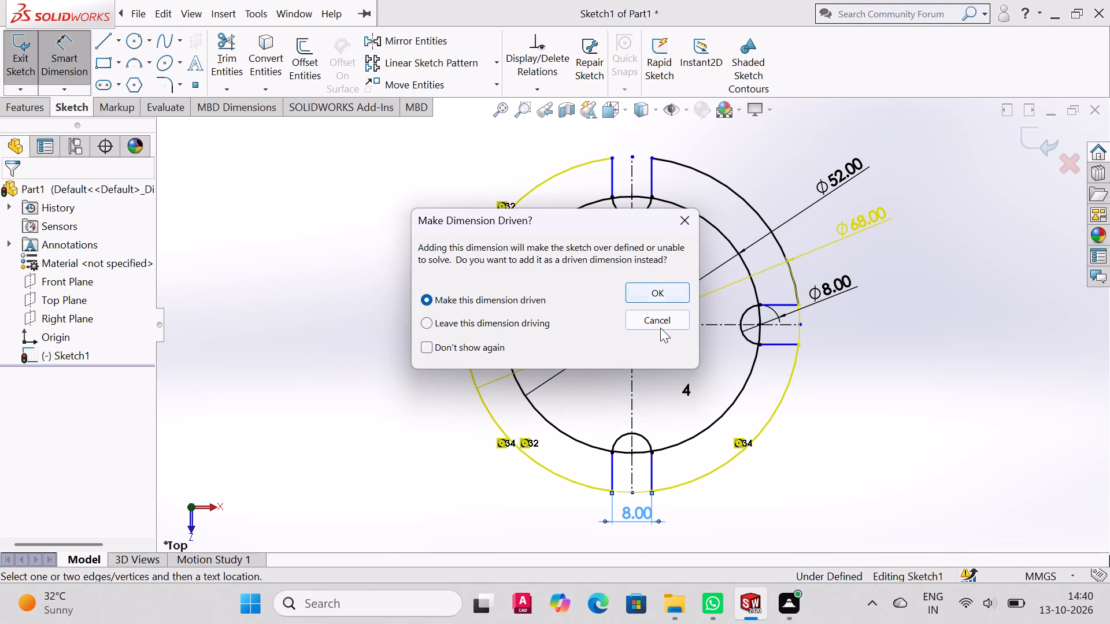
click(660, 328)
Dimension the length of the left-hand slot's lower straight edge and place the dimension below the slot.
click(481, 343)
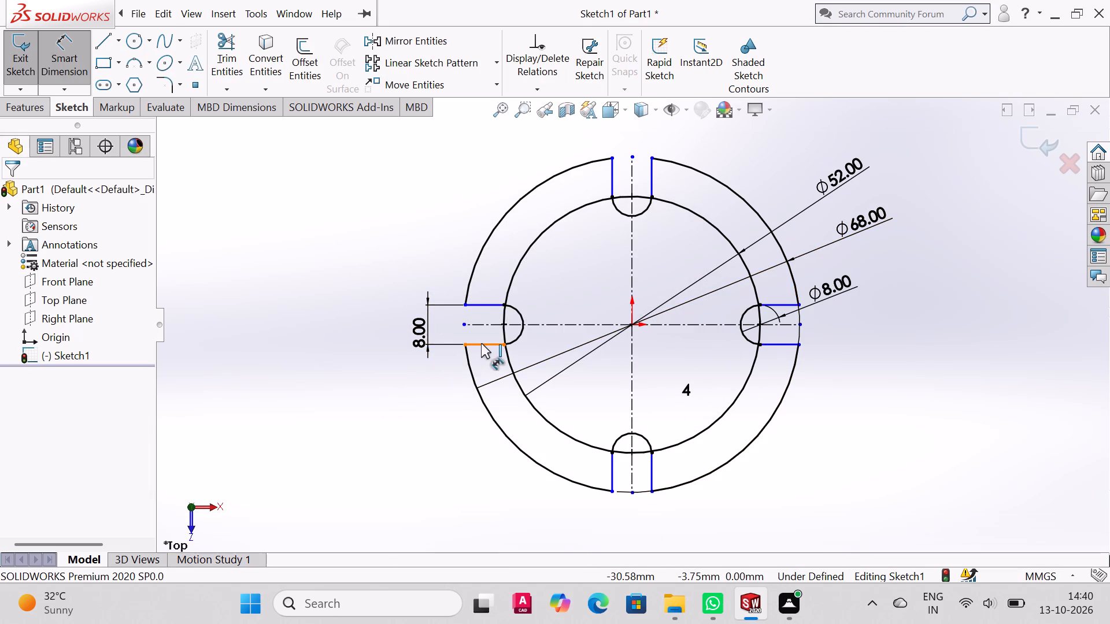
click(445, 246)
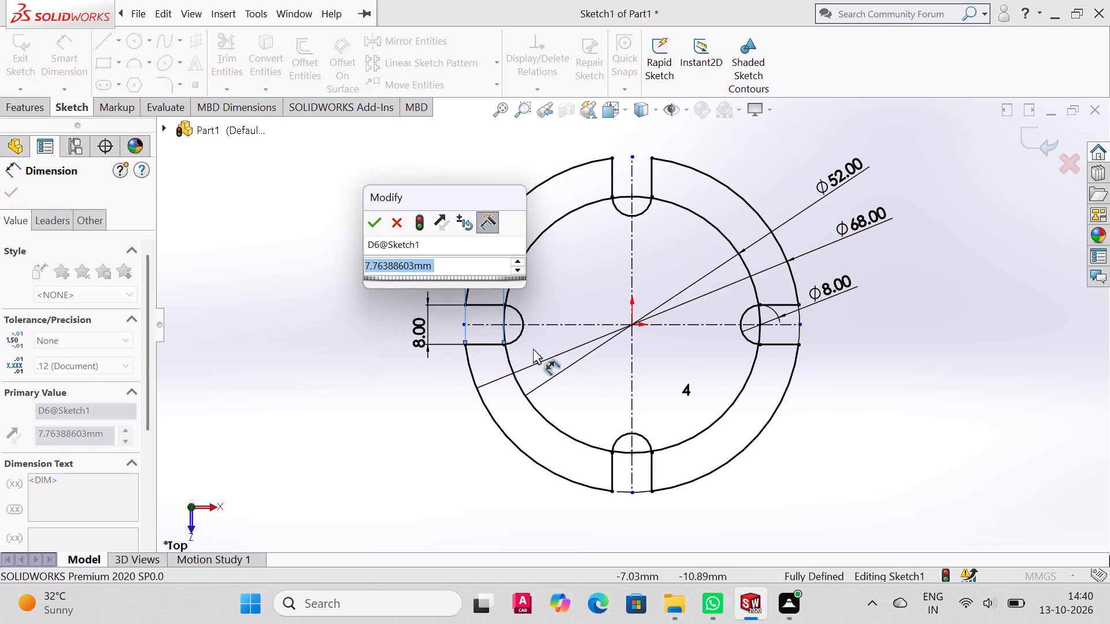
click(374, 218)
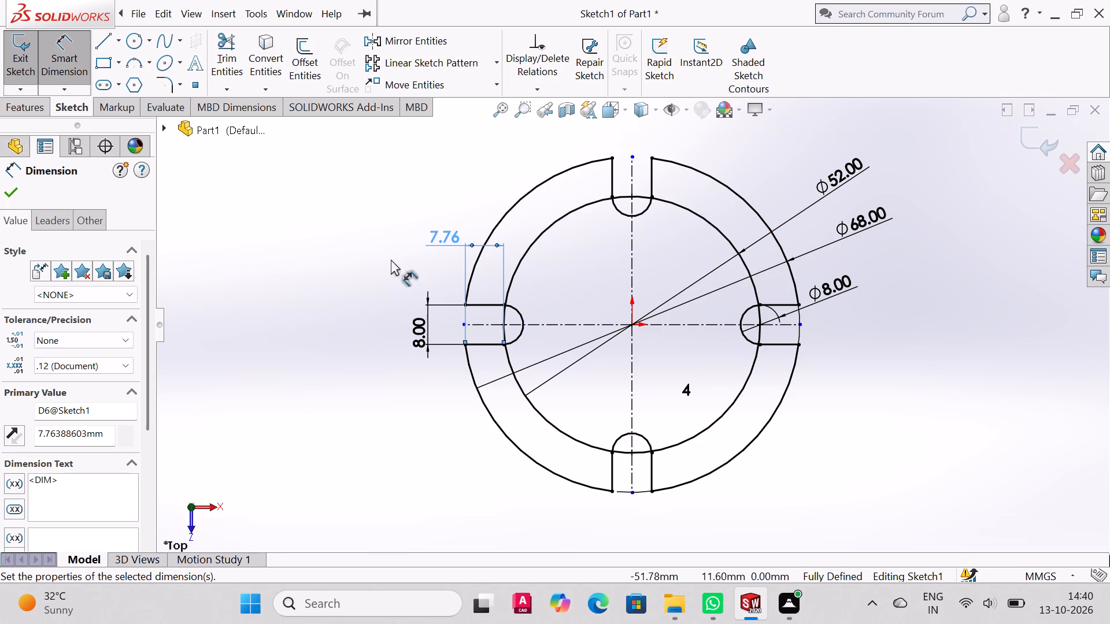
drag(442, 237, 410, 415)
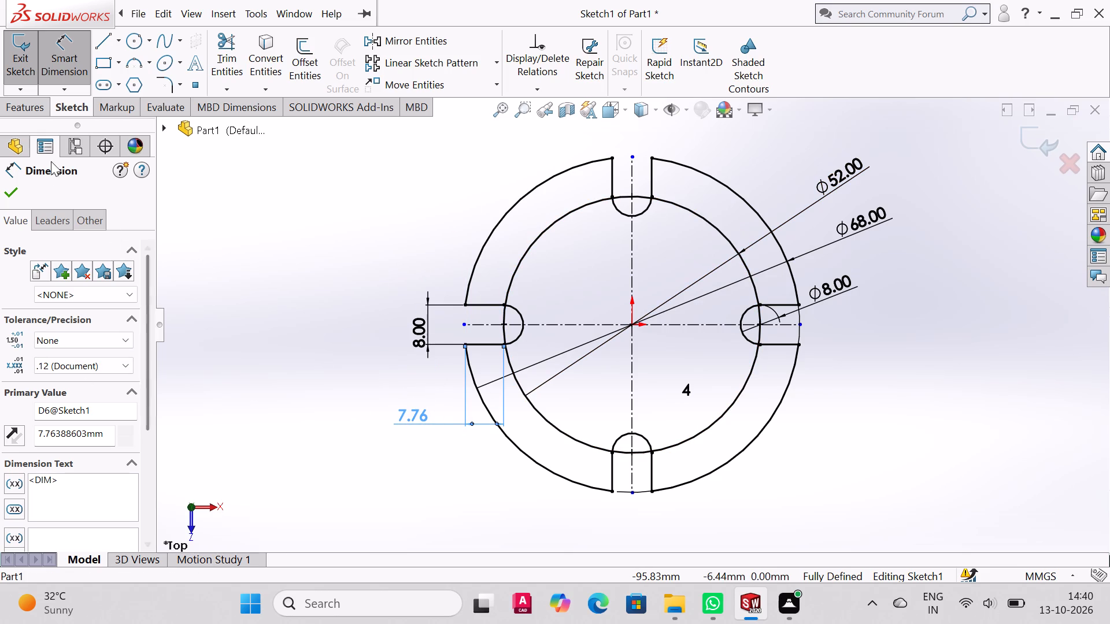
click(6, 194)
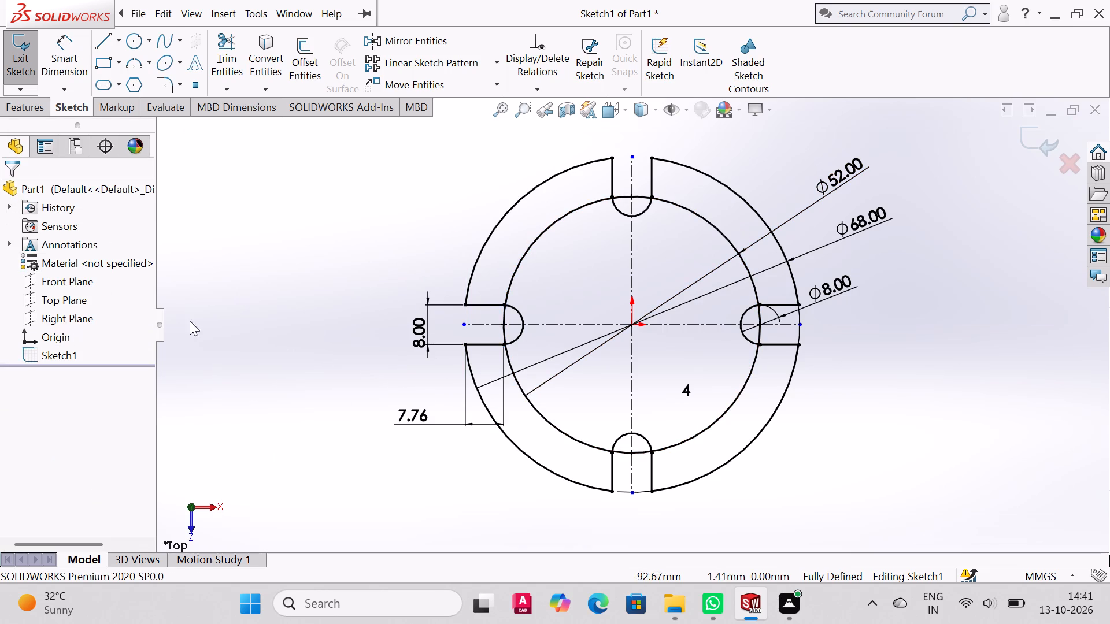
Extrude the four outer ring segments and the central region 15 mm as a blind boss, leaving the four slots open.
click(8, 106)
click(24, 62)
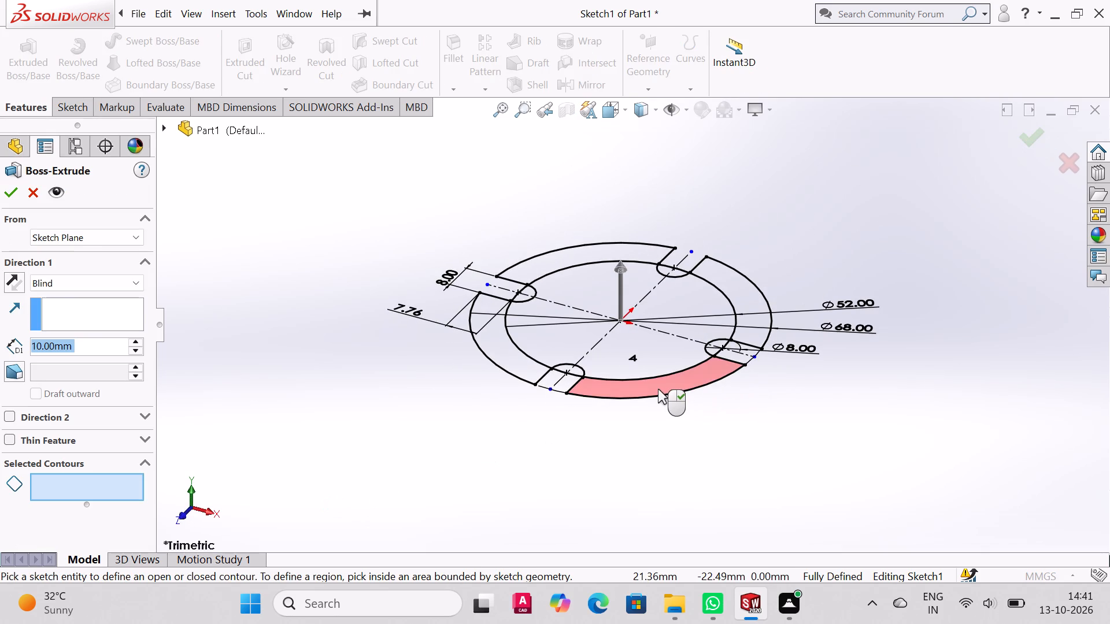
click(658, 389)
click(763, 303)
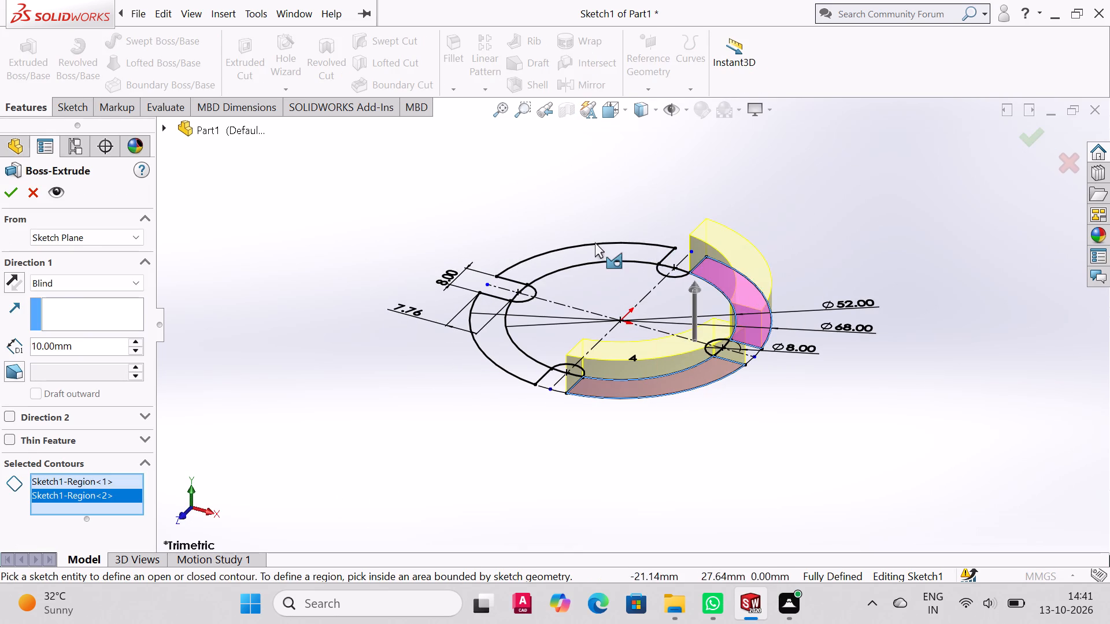
click(596, 250)
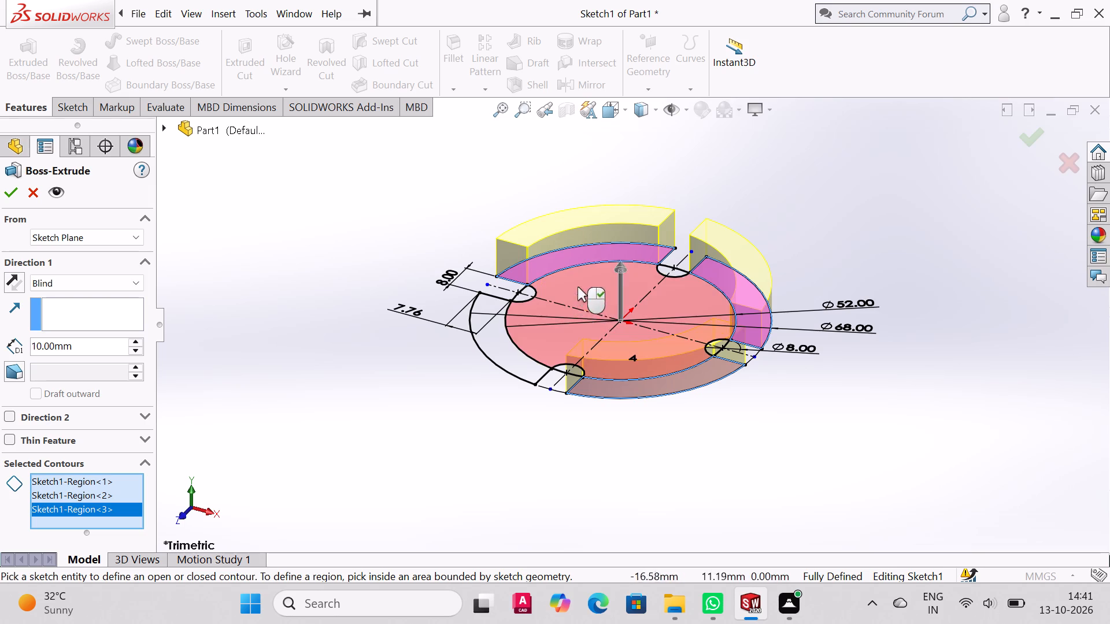
click(499, 342)
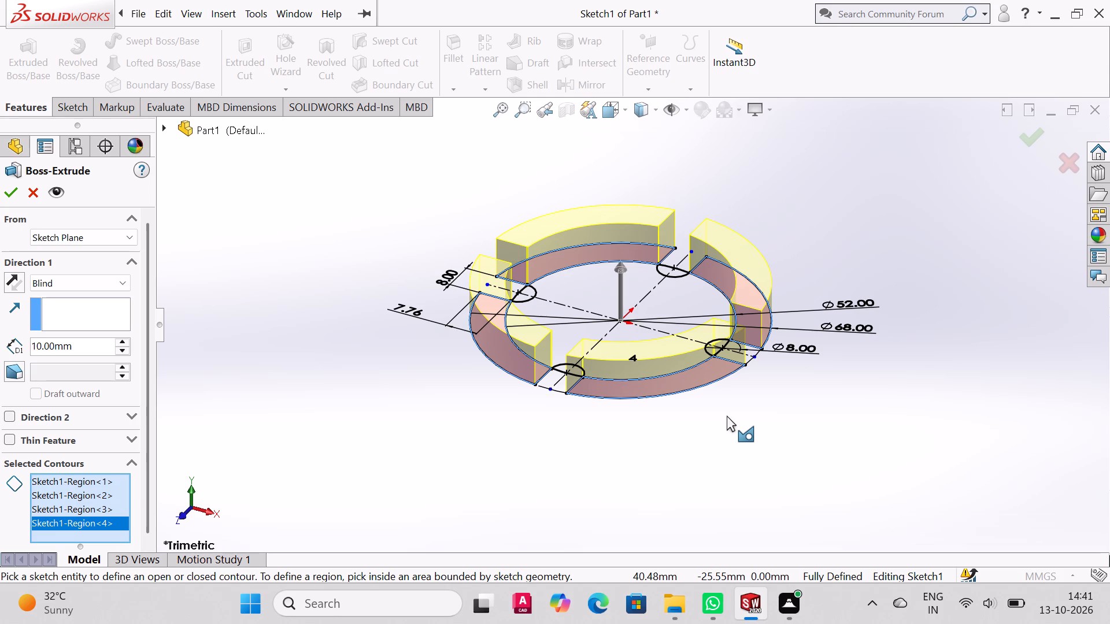
middle_drag(648, 364, 664, 505)
scroll(667, 476, down, 1)
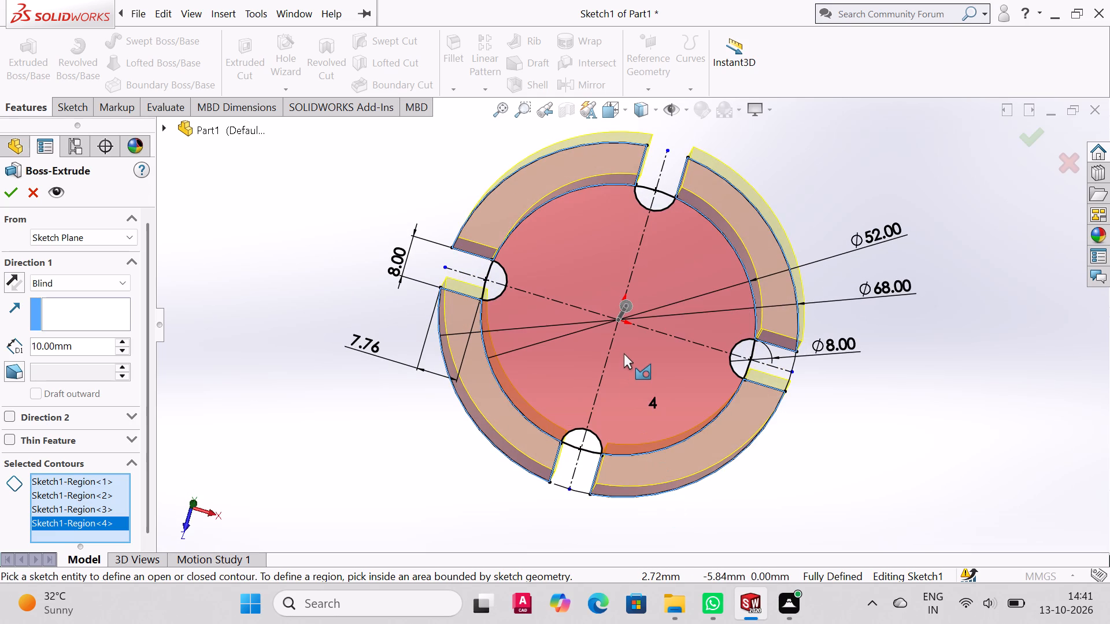
click(624, 353)
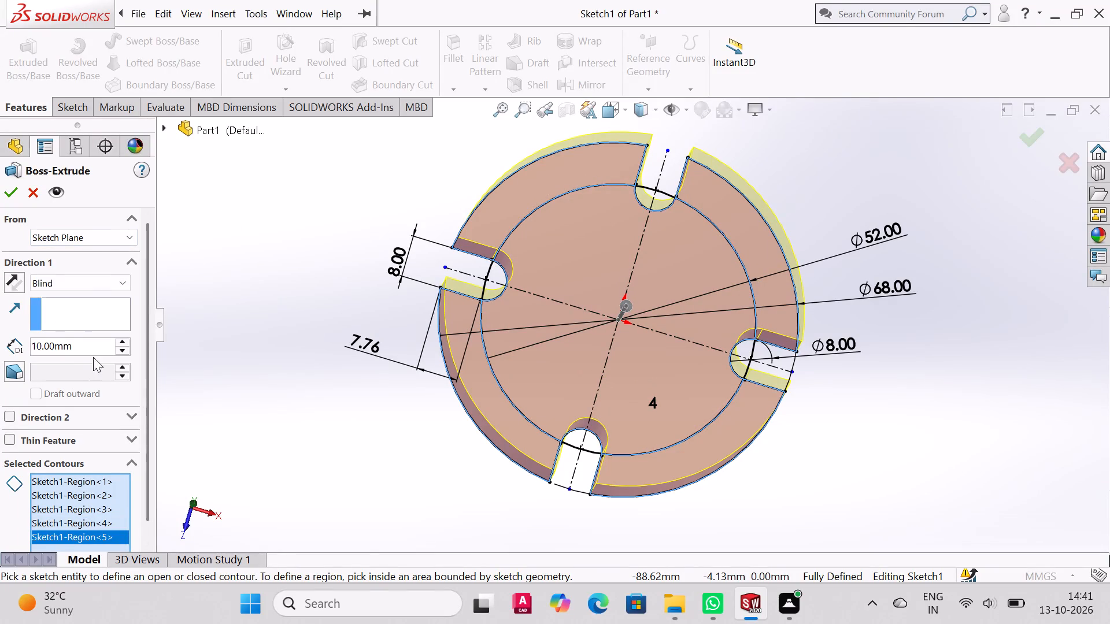
drag(95, 351, 0, 407)
text(16)
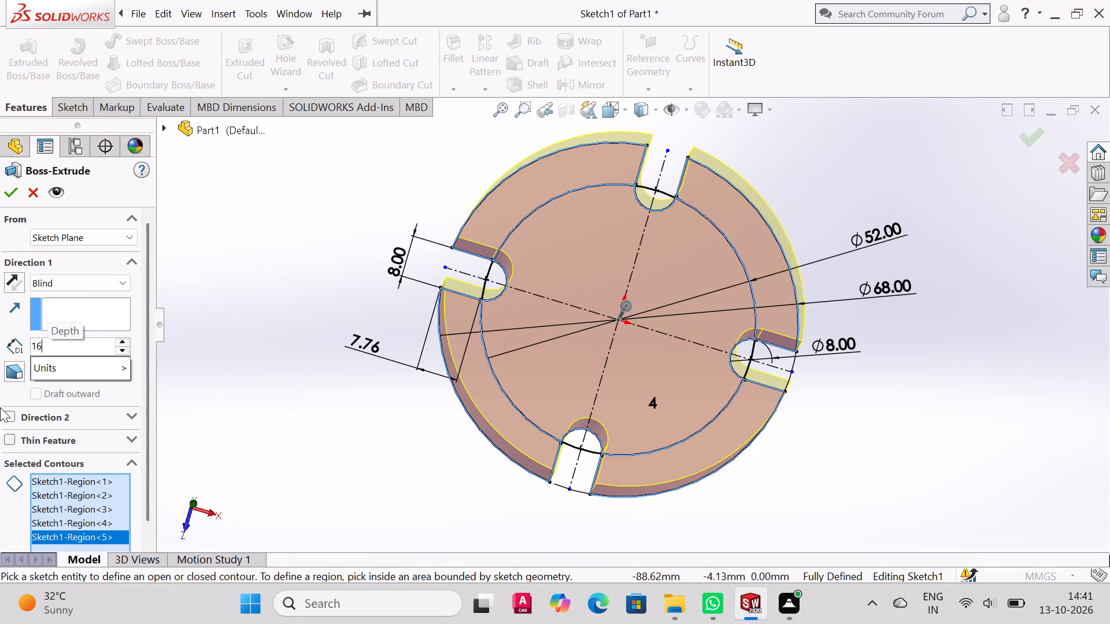
key(BackSpace)
key(5)
key(Return)
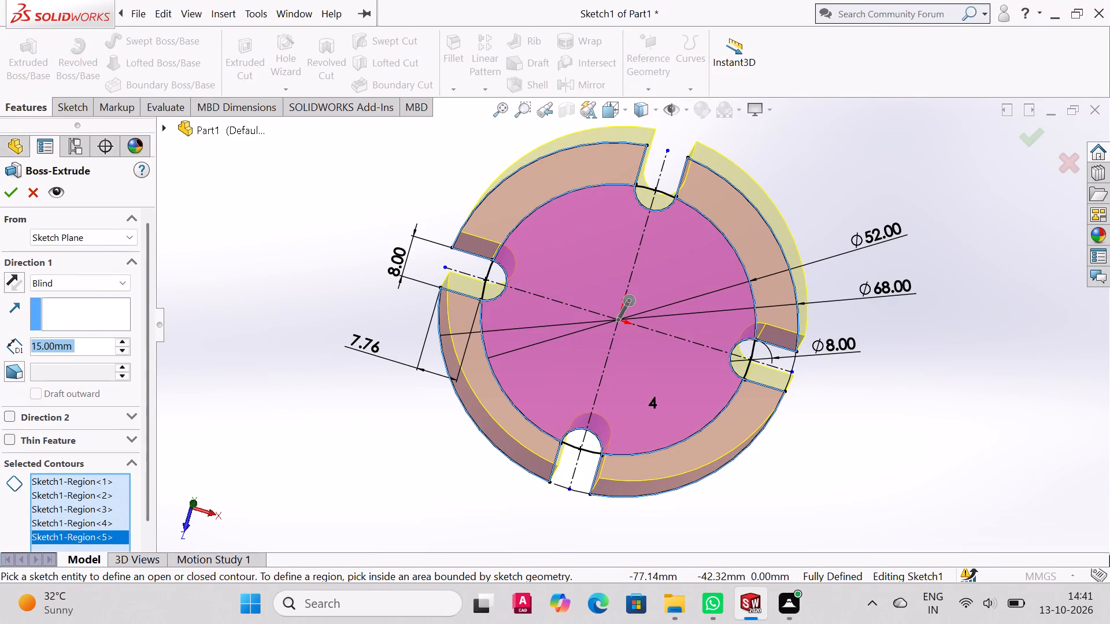
click(9, 192)
Start a sketch on the slotted disc's top face and draw an origin-centred circle with a radius of about 8.9 mm.
scroll(702, 313, up, 1)
middle_drag(703, 313, 700, 244)
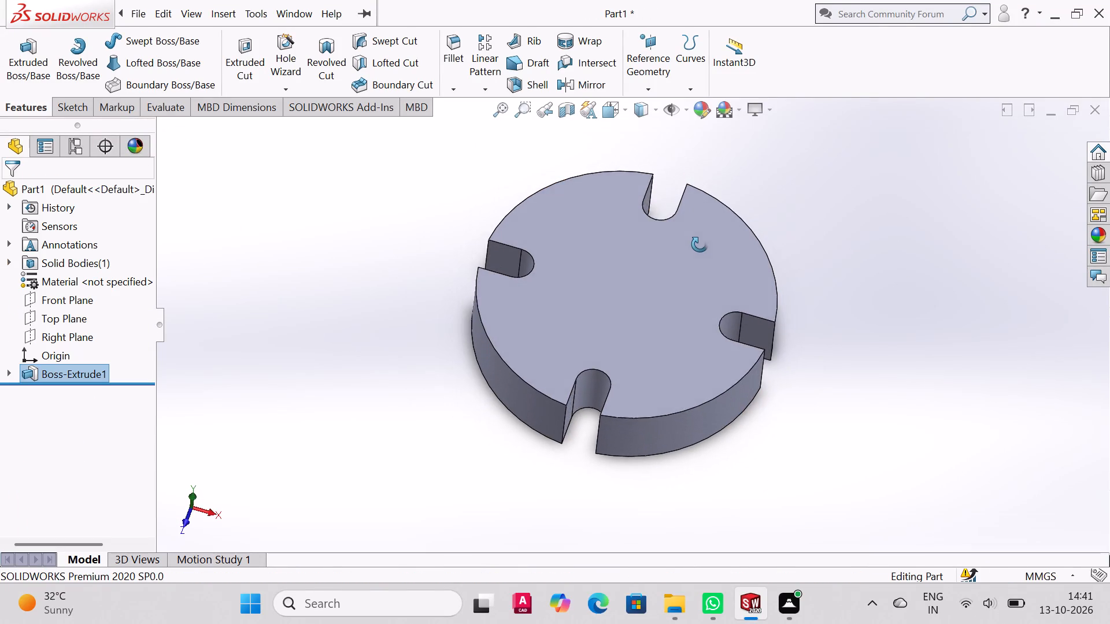
middle_drag(700, 244, 694, 317)
key(ctrl+1)
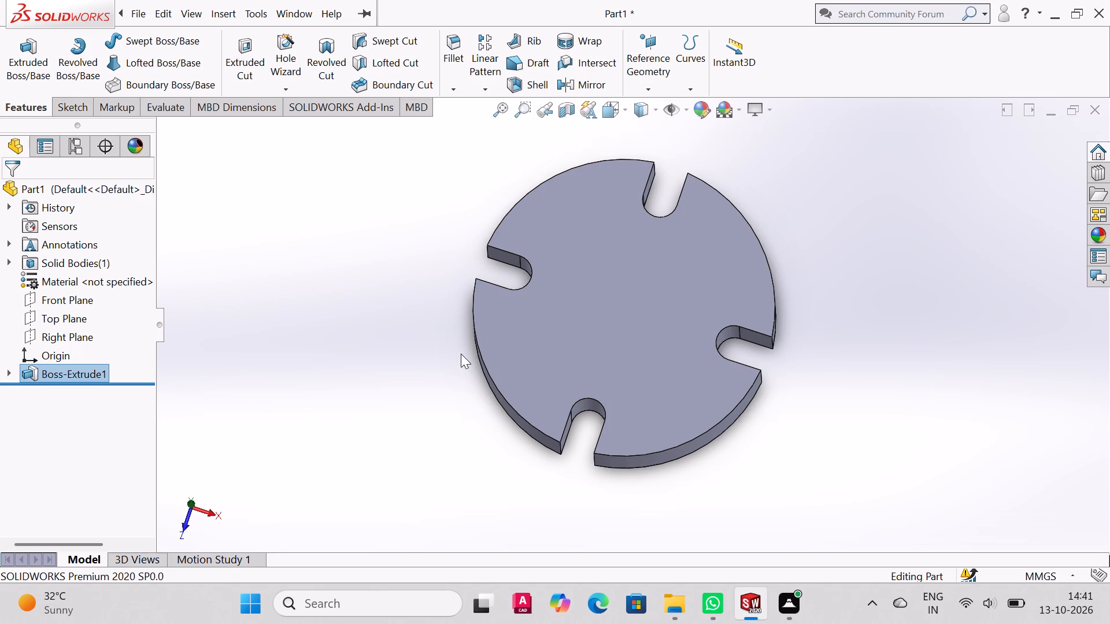
key(ctrl+5)
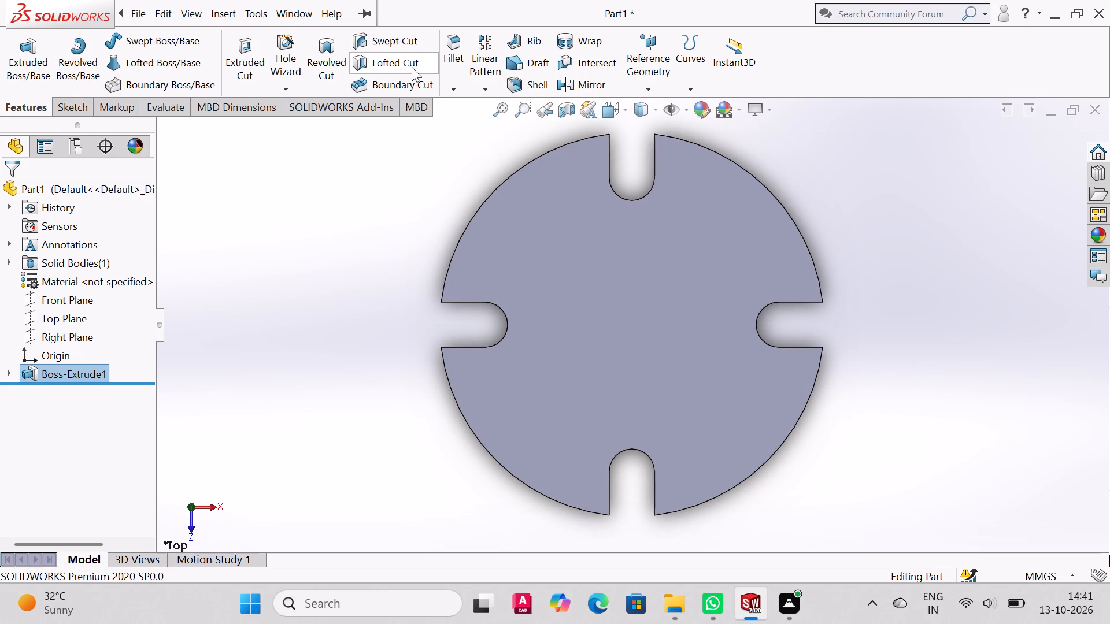
click(63, 110)
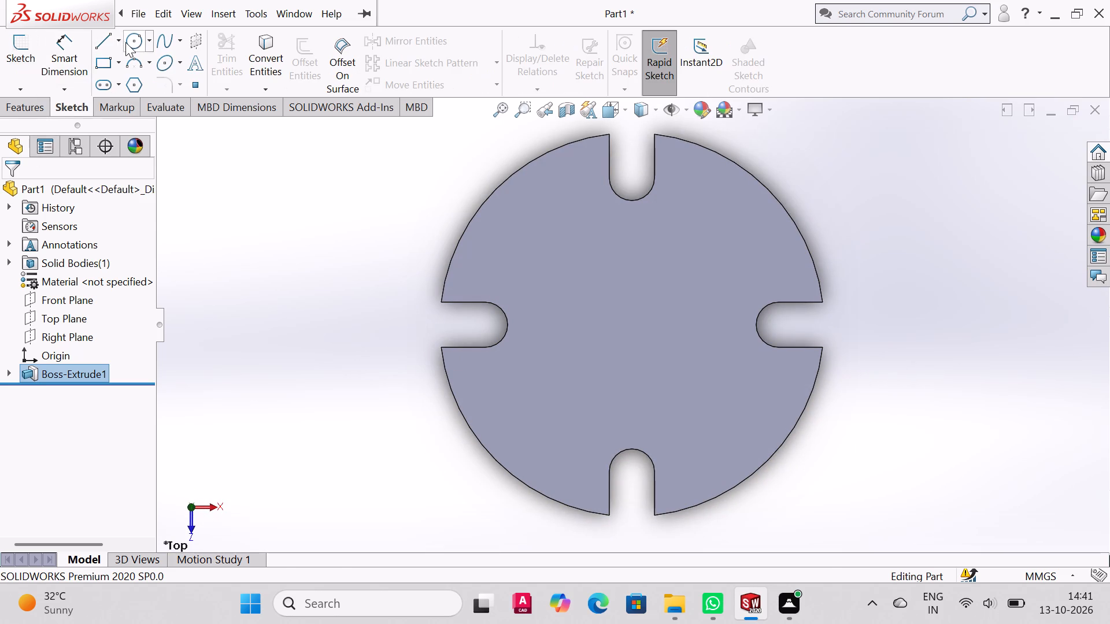
click(125, 42)
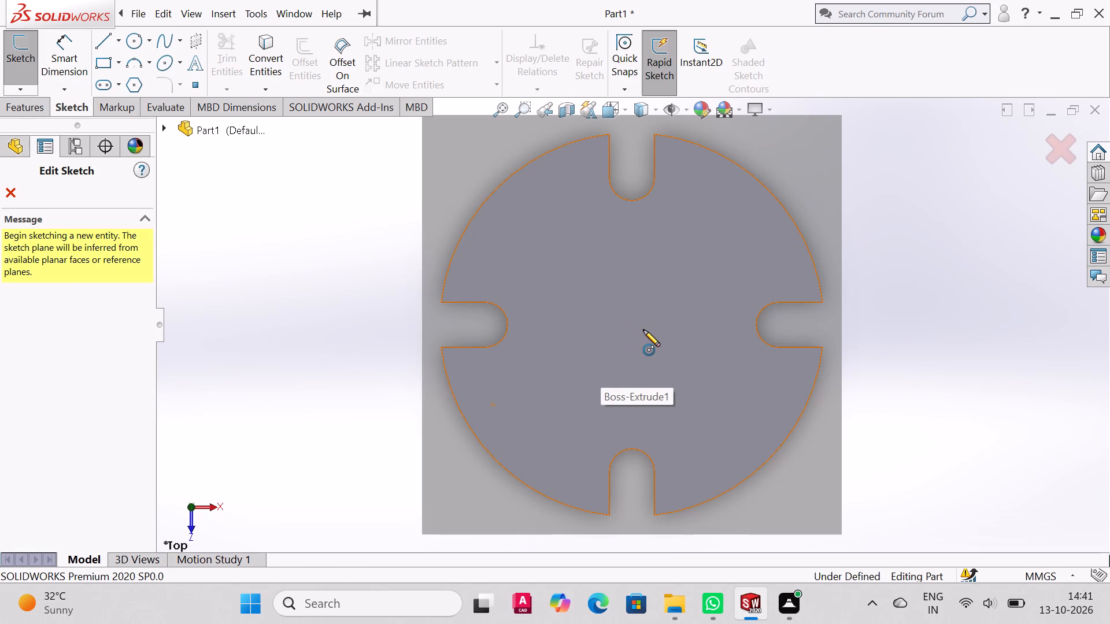
click(643, 330)
key(Escape)
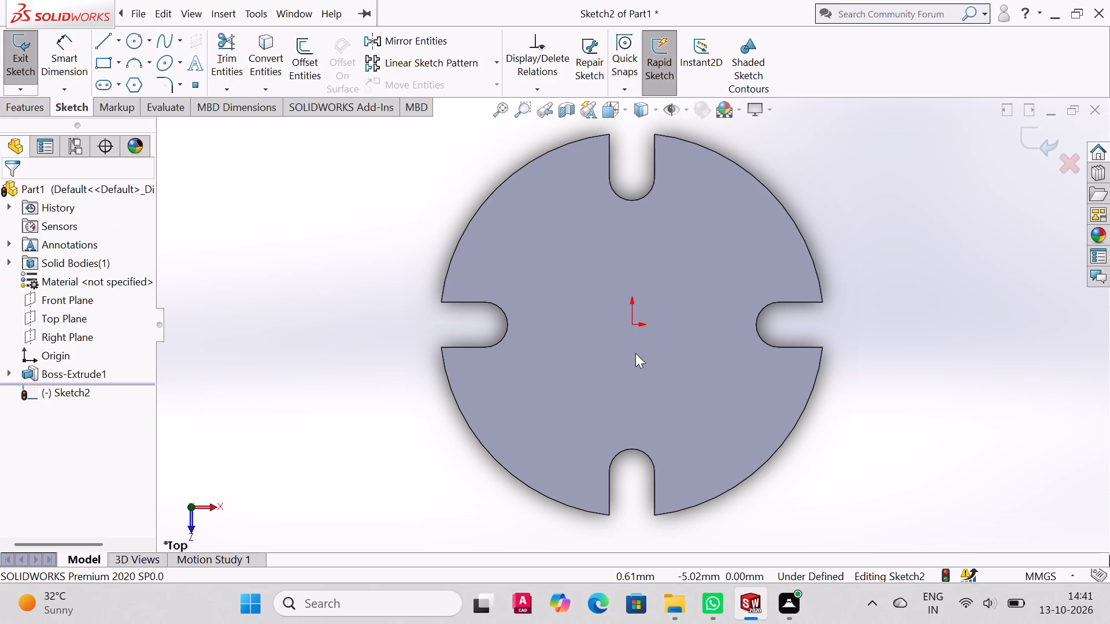
click(136, 46)
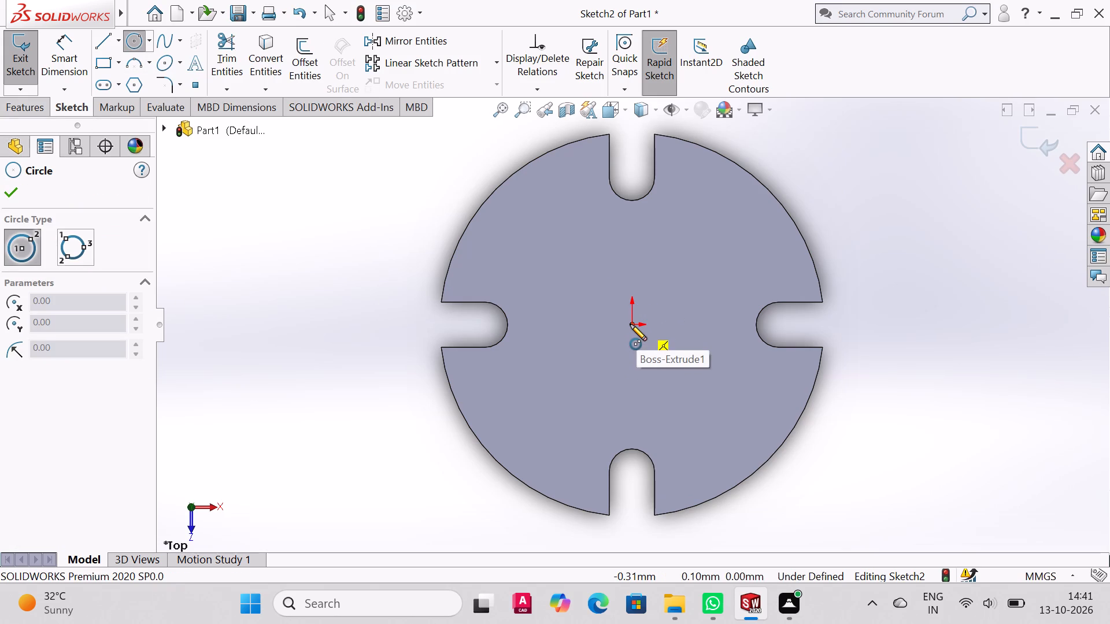
click(632, 324)
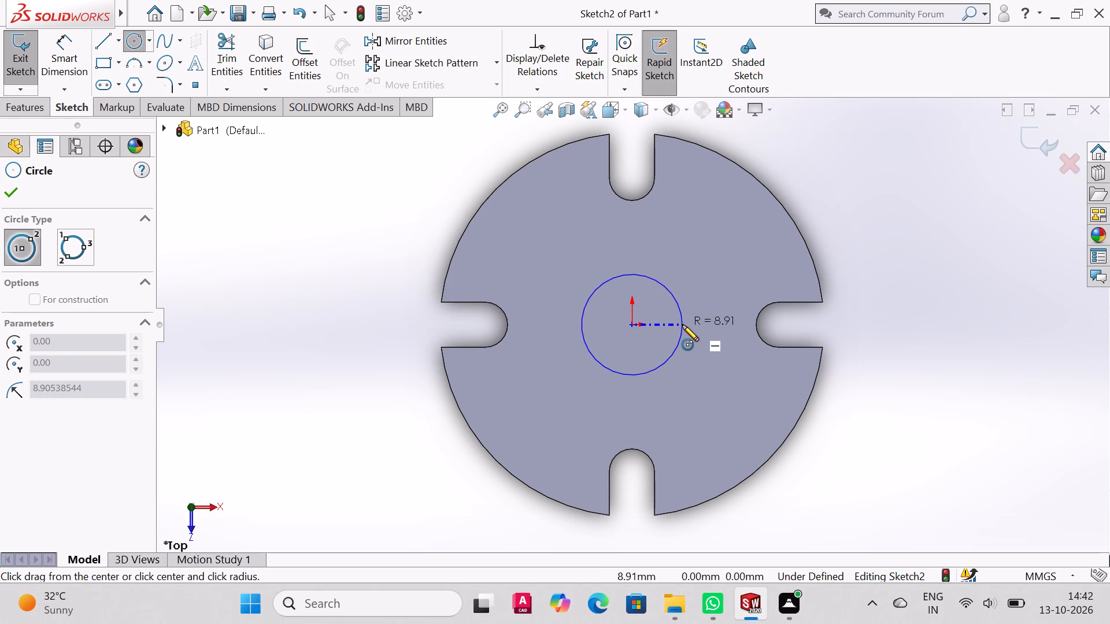
click(682, 325)
right_click(682, 325)
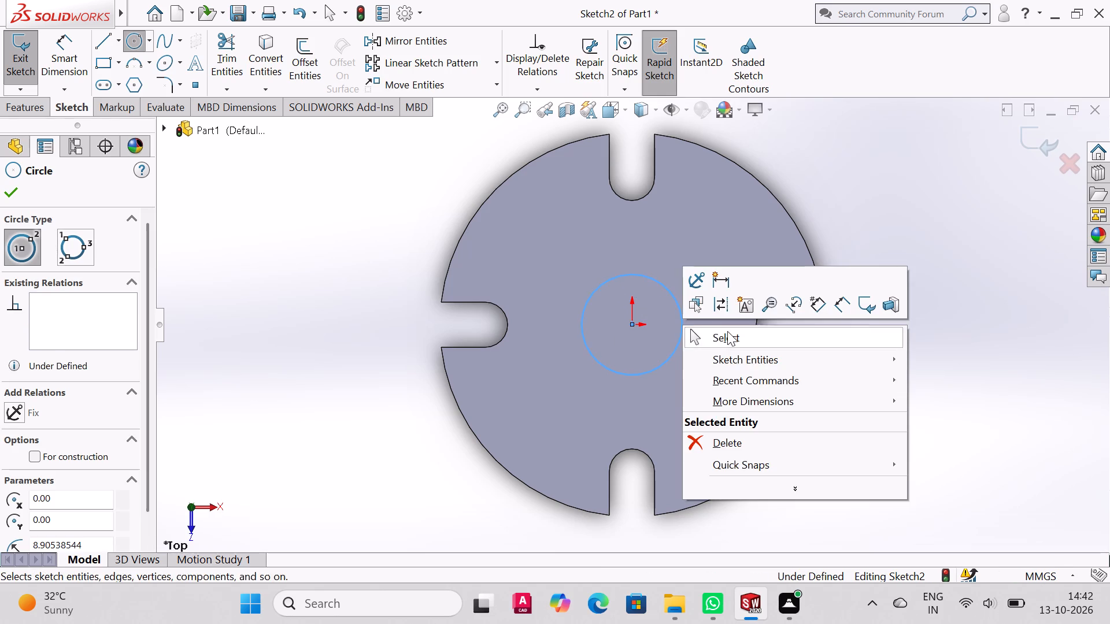
click(727, 331)
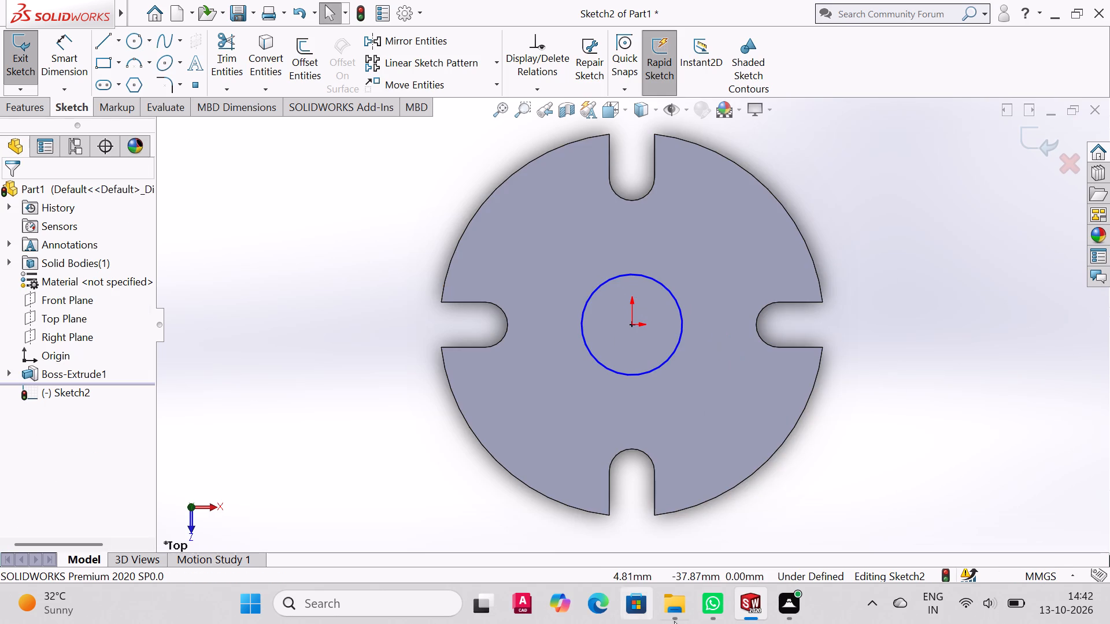
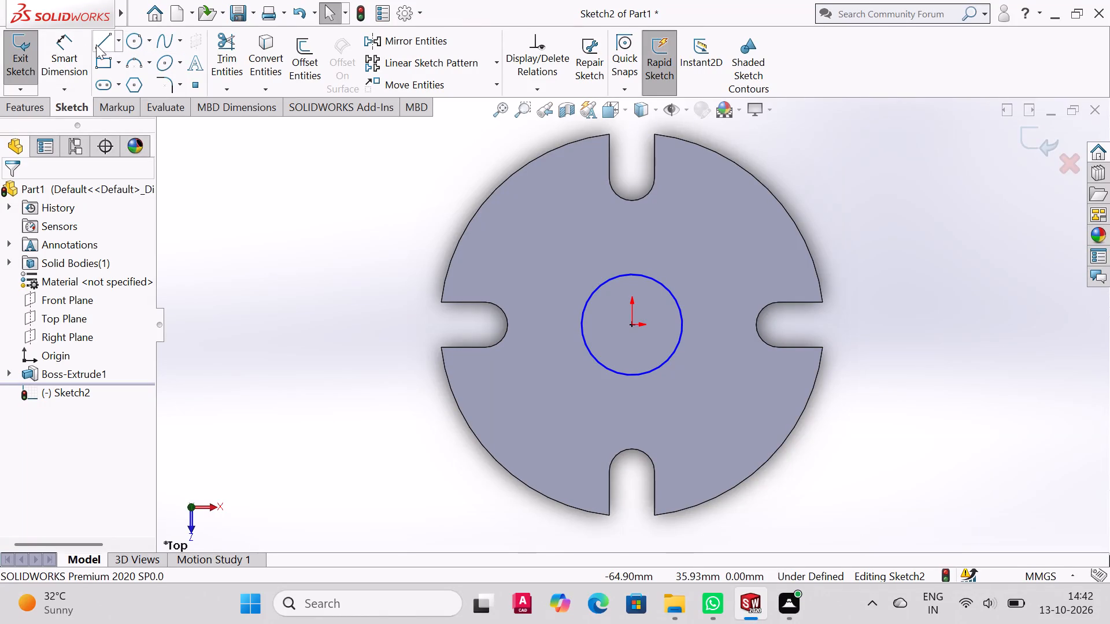
Dimension the central circle's diameter on the disc's top face and set it to 18 mm.
click(69, 48)
click(668, 292)
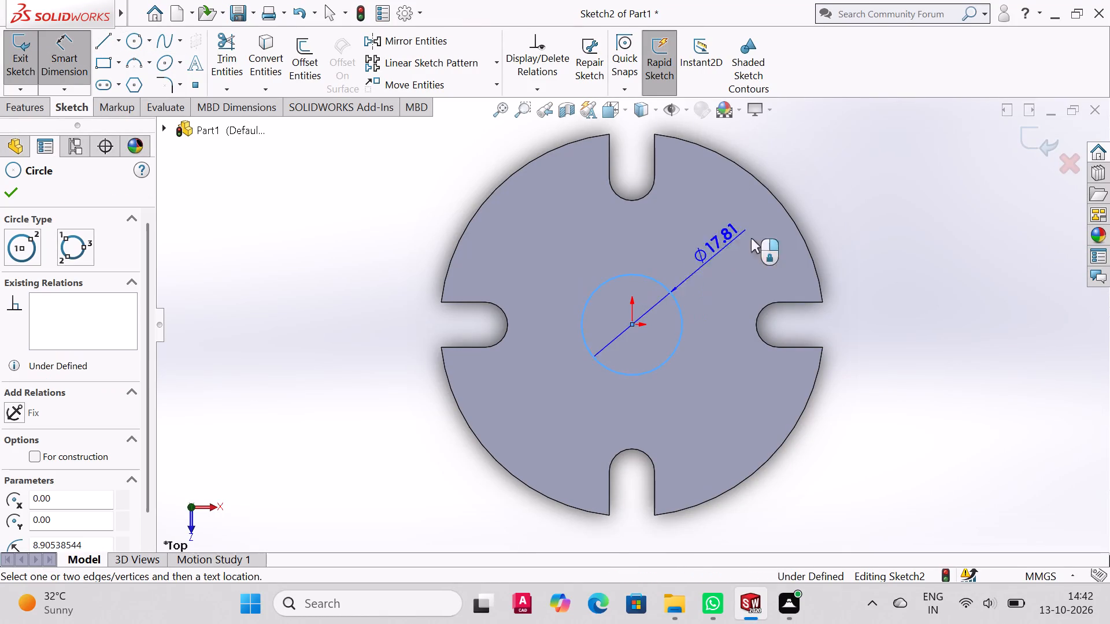
click(842, 187)
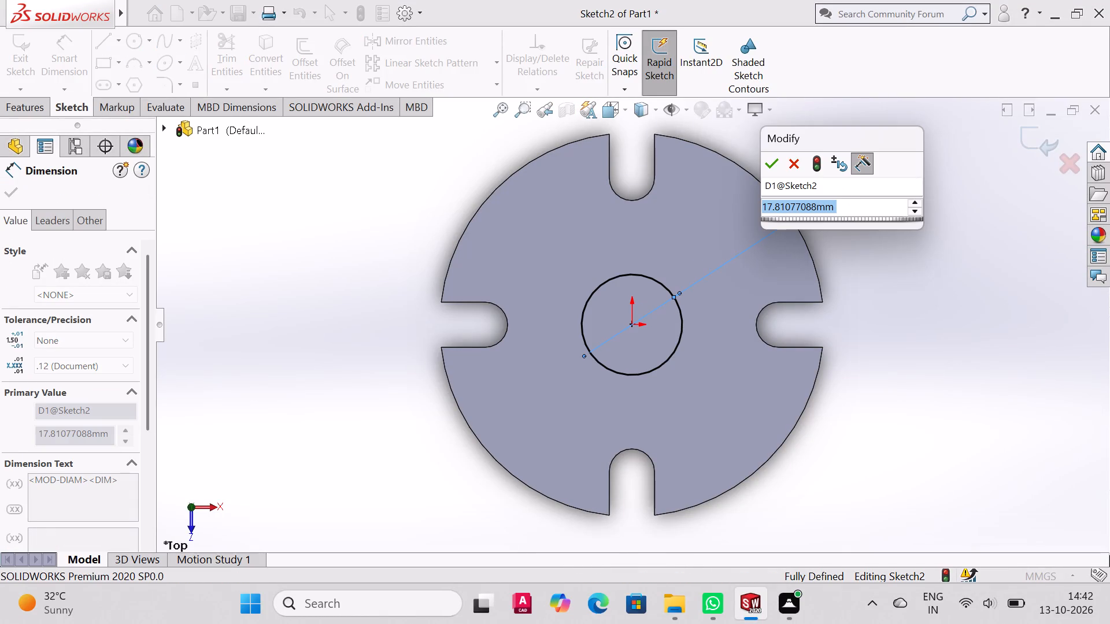
text(18)
key(Return)
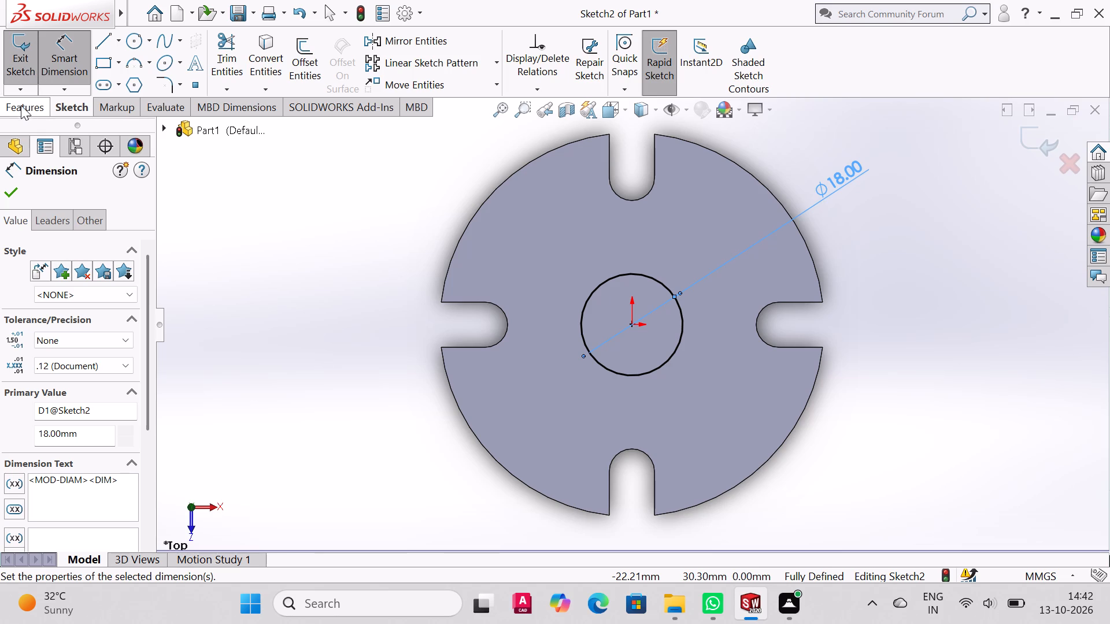
click(18, 198)
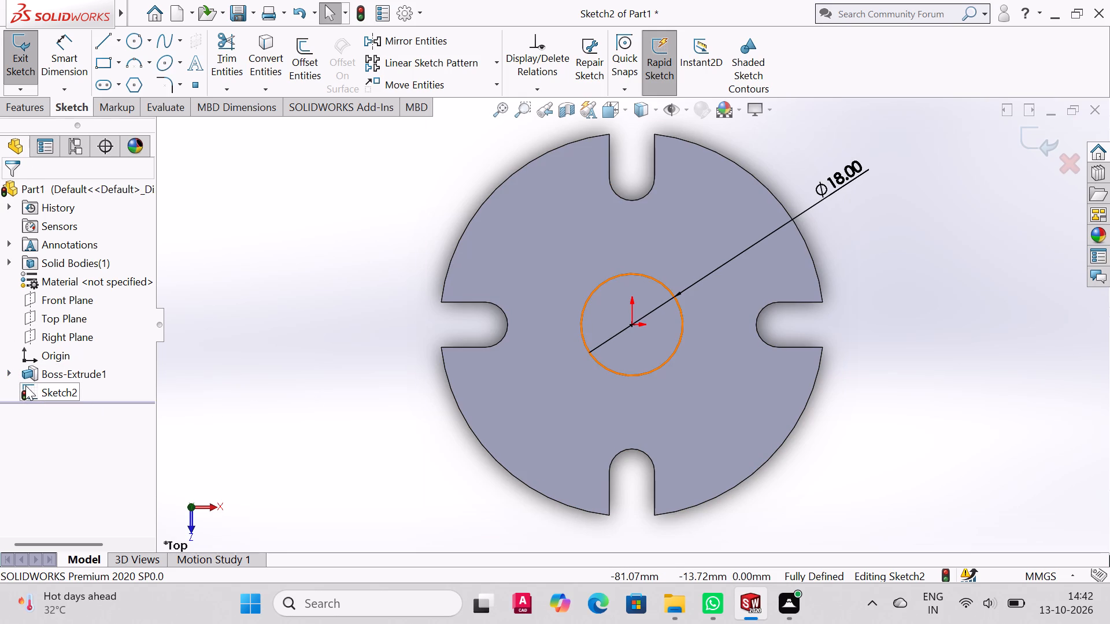
key(Escape)
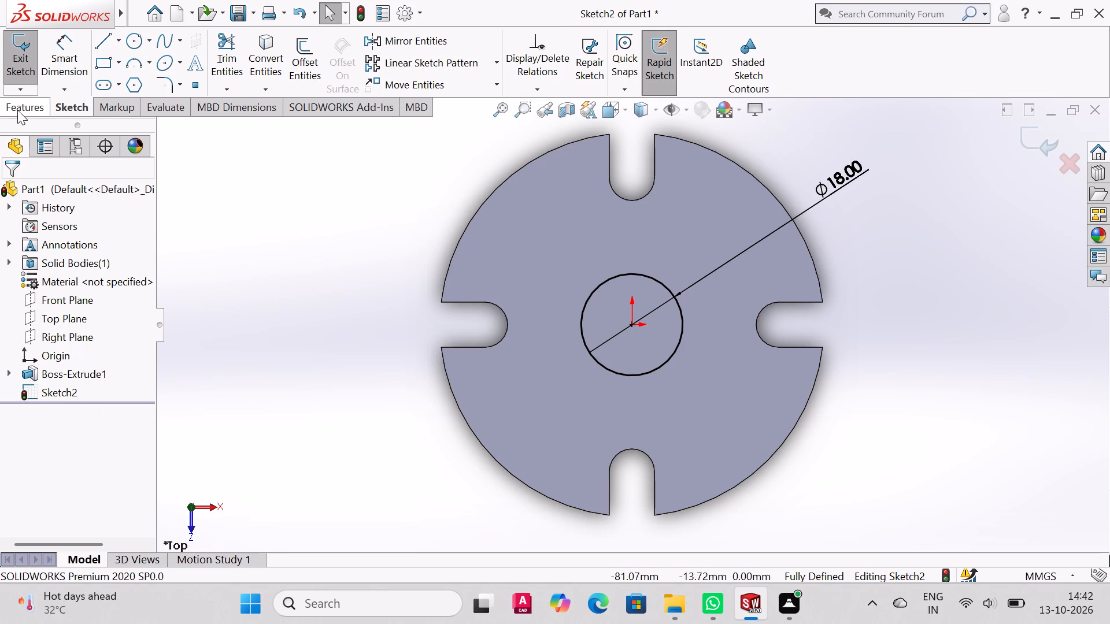
Cut-extrude the central circle as a 15 mm blind cut through the disc's thickness.
click(17, 107)
click(243, 54)
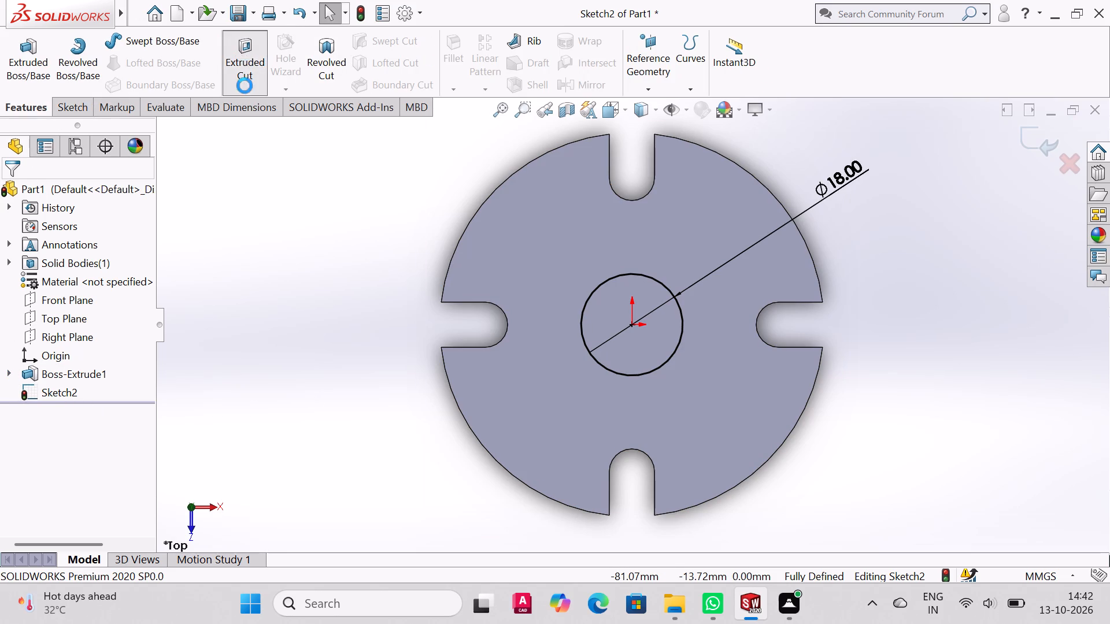
click(656, 346)
middle_drag(754, 332, 666, 228)
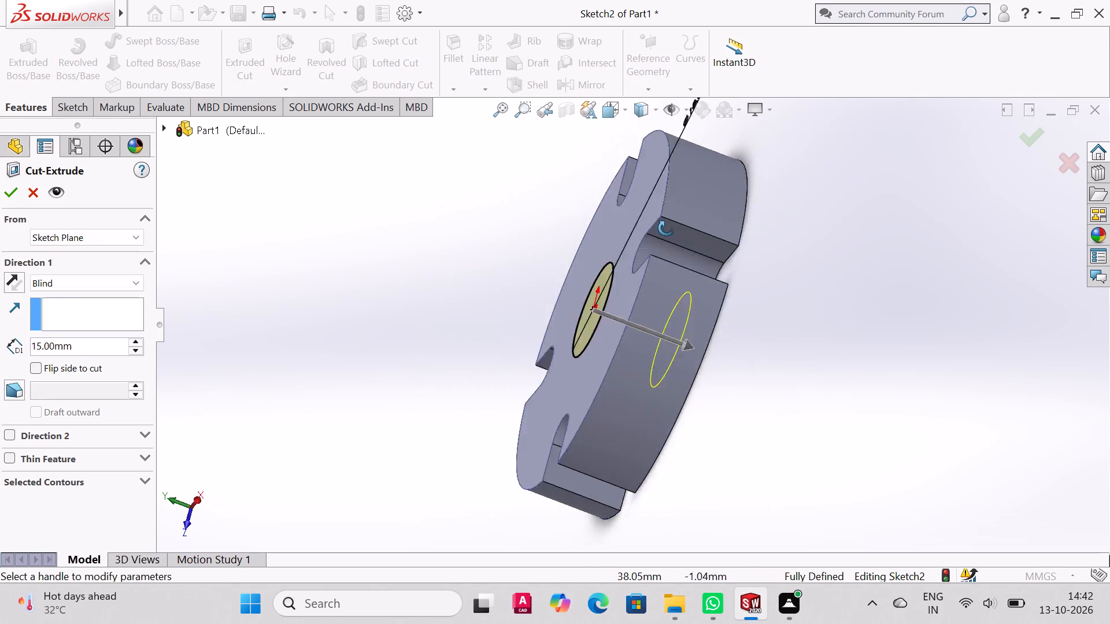
middle_drag(666, 228, 680, 249)
click(10, 186)
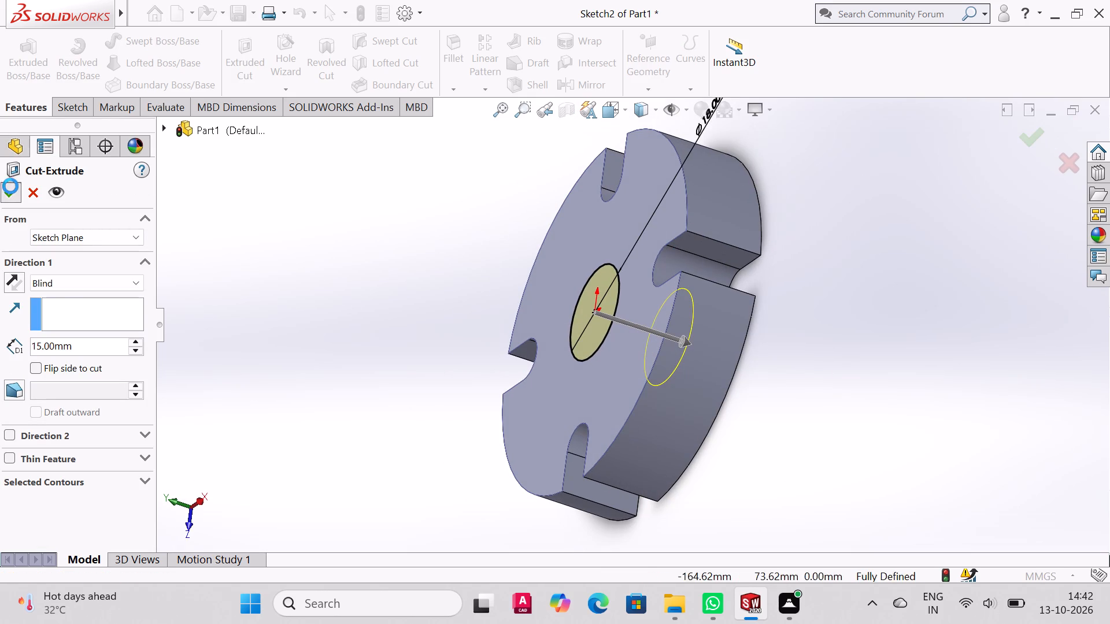
Change the display scene to one with a plain white background.
middle_drag(728, 402, 805, 346)
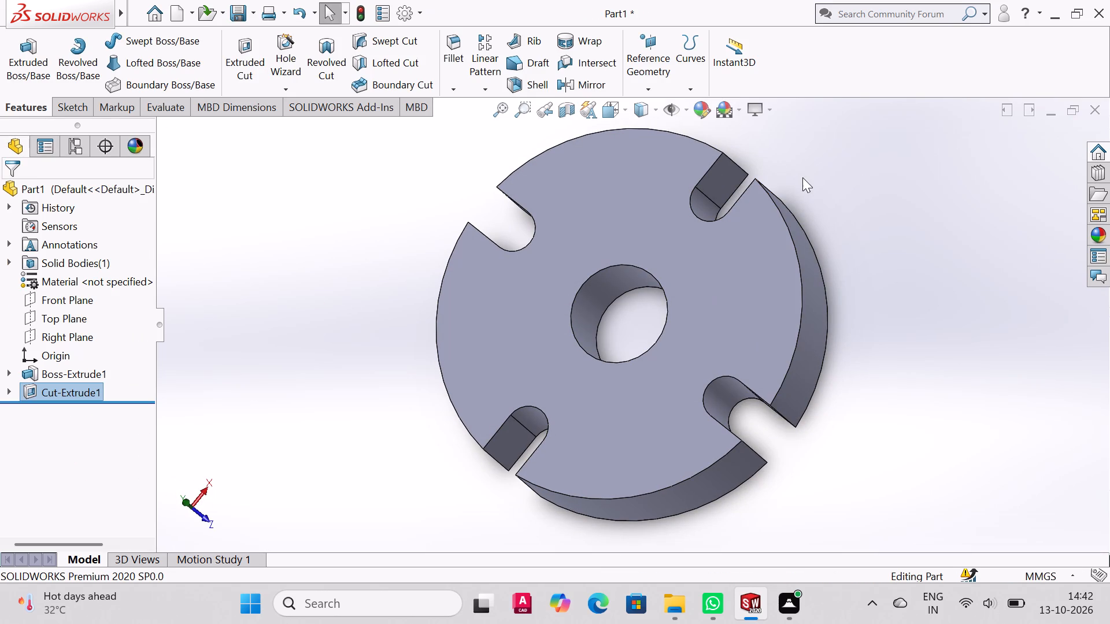
click(730, 118)
click(726, 113)
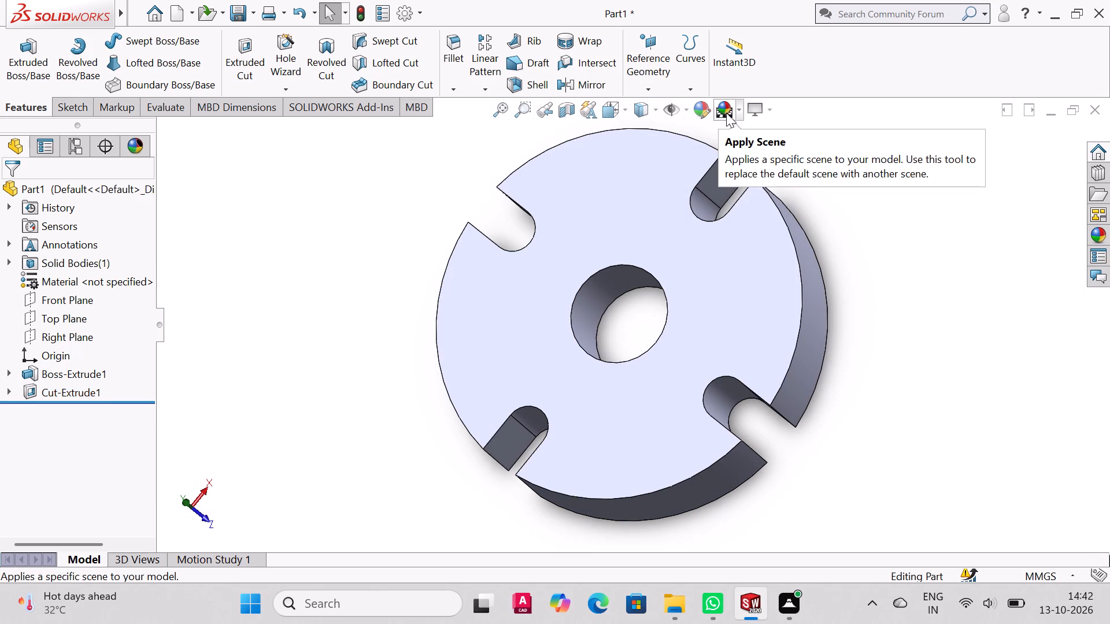
Examine the bored, slotted disc from several angles and in the standard front, back, left, right and top views.
middle_drag(703, 322, 571, 129)
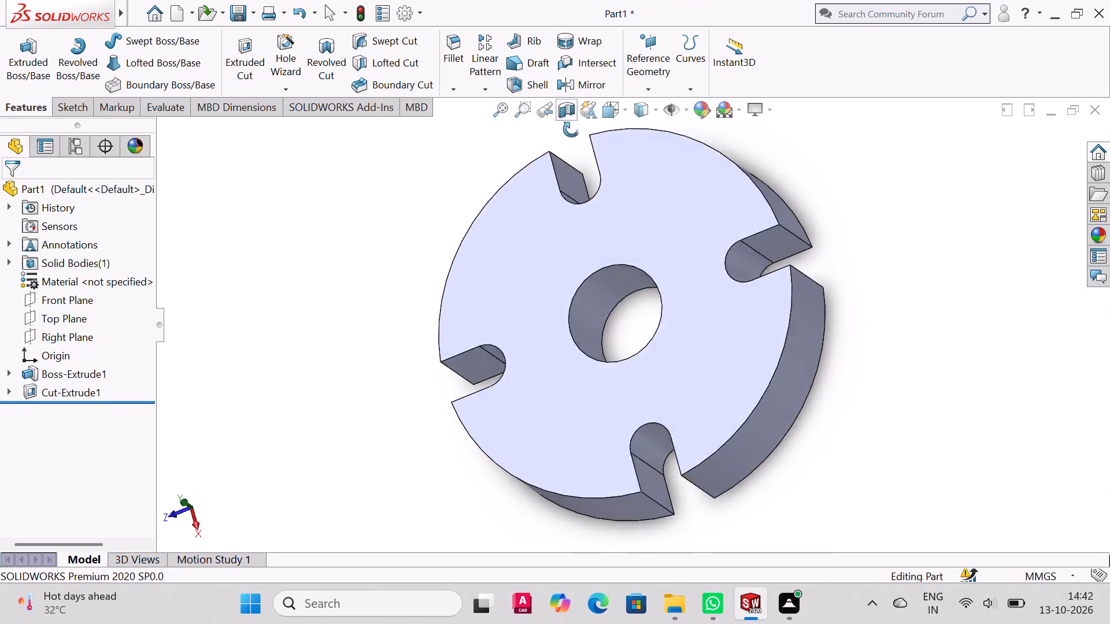
middle_drag(571, 129, 627, 317)
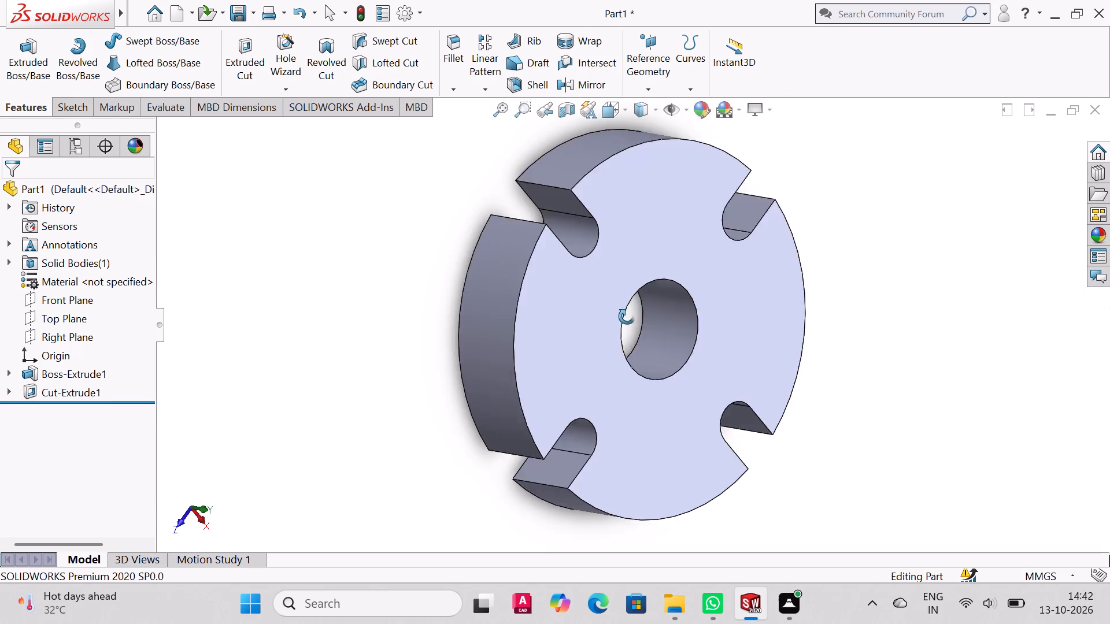
middle_drag(627, 317, 563, 237)
scroll(559, 279, down, 1)
scroll(563, 237, up, 1)
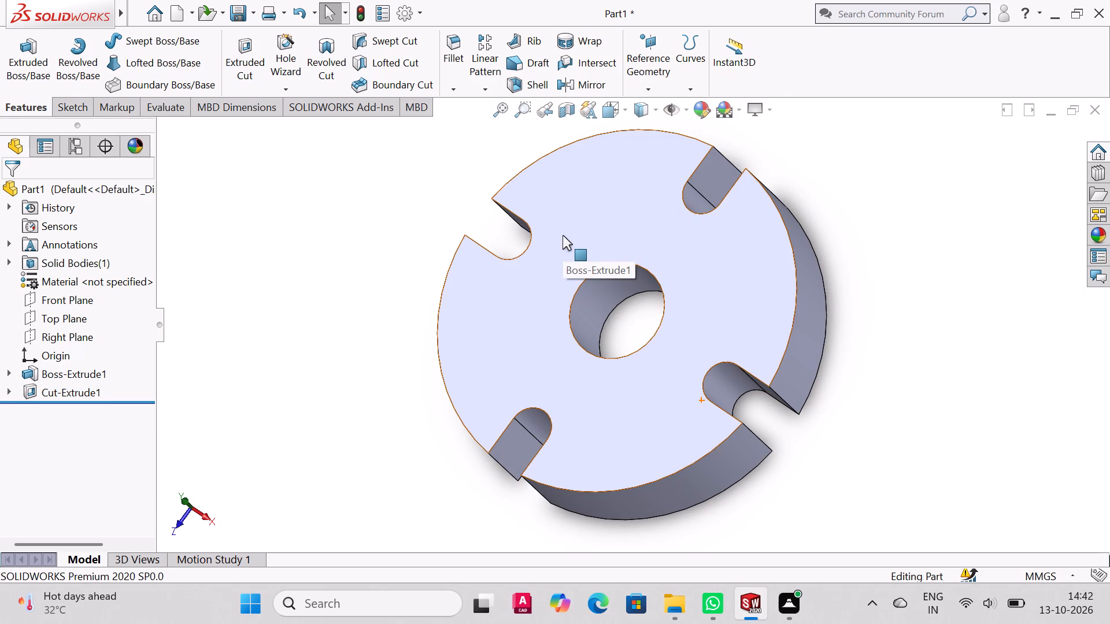
key(ctrl+1)
key(ctrl+2)
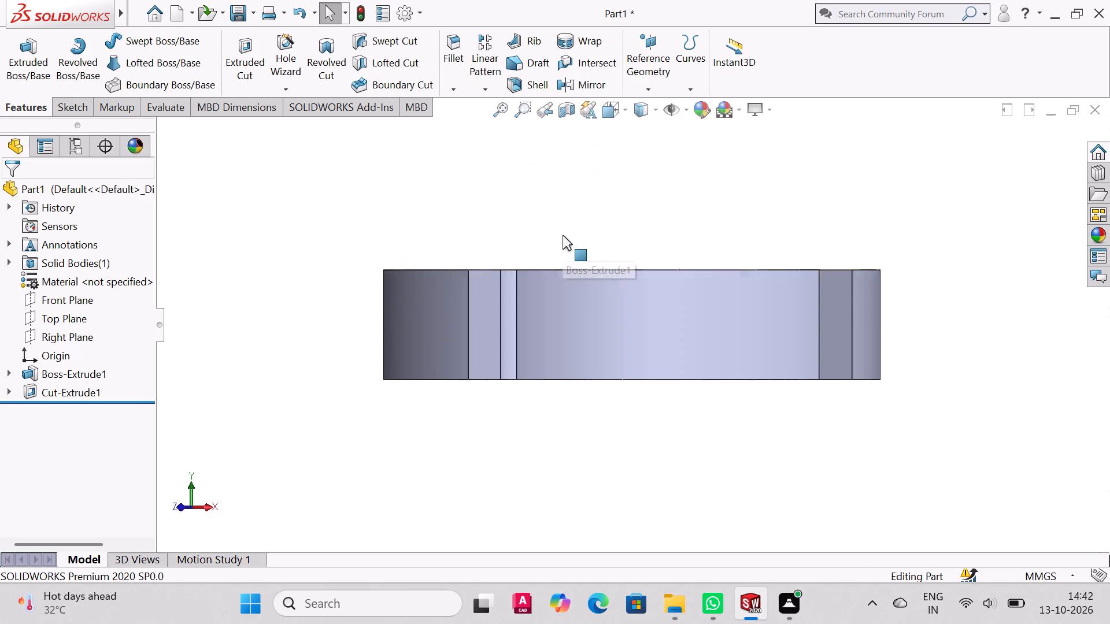
key(ctrl+3)
key(ctrl+4)
key(ctrl+5)
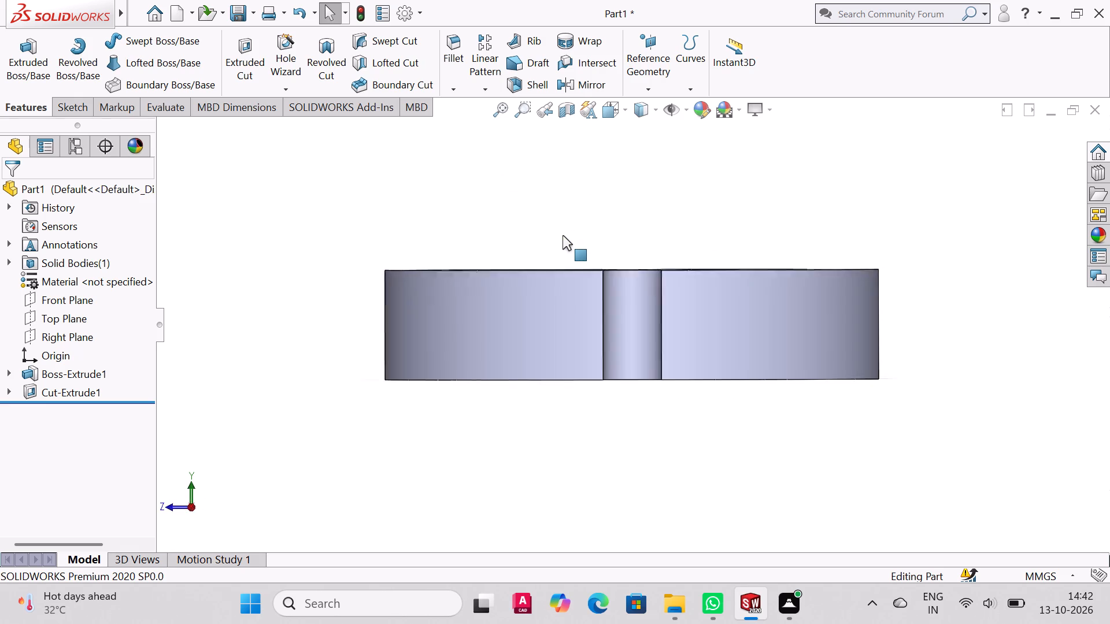
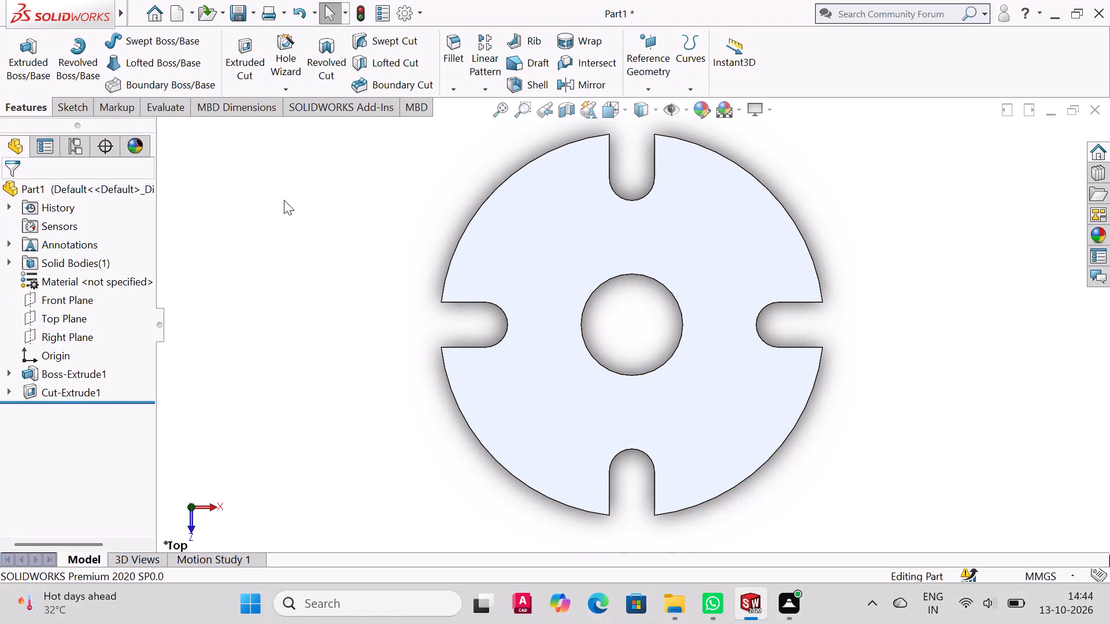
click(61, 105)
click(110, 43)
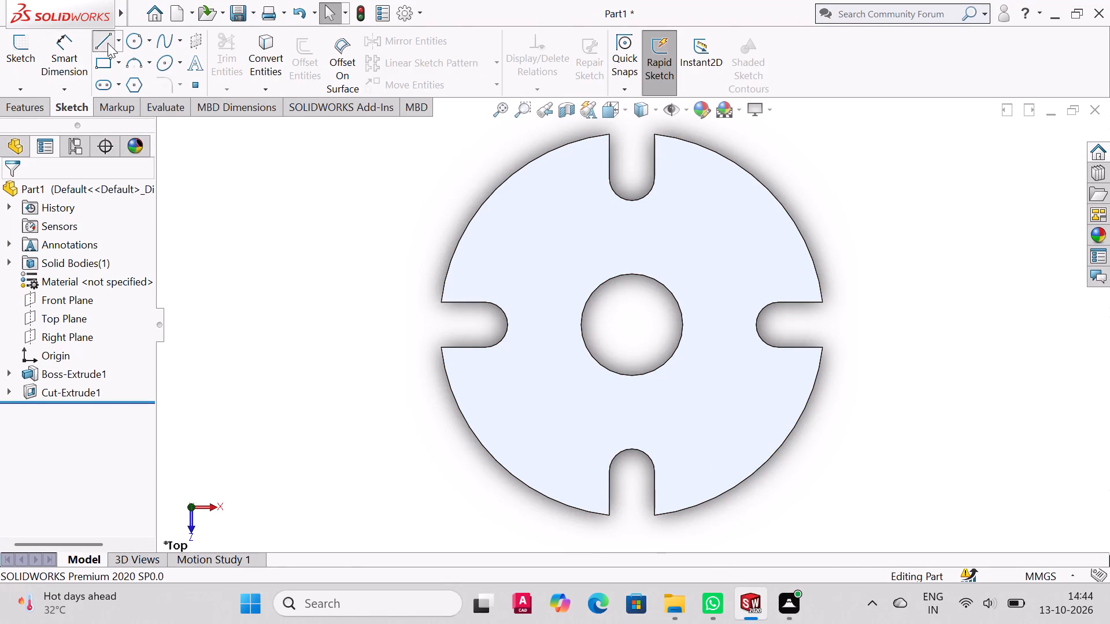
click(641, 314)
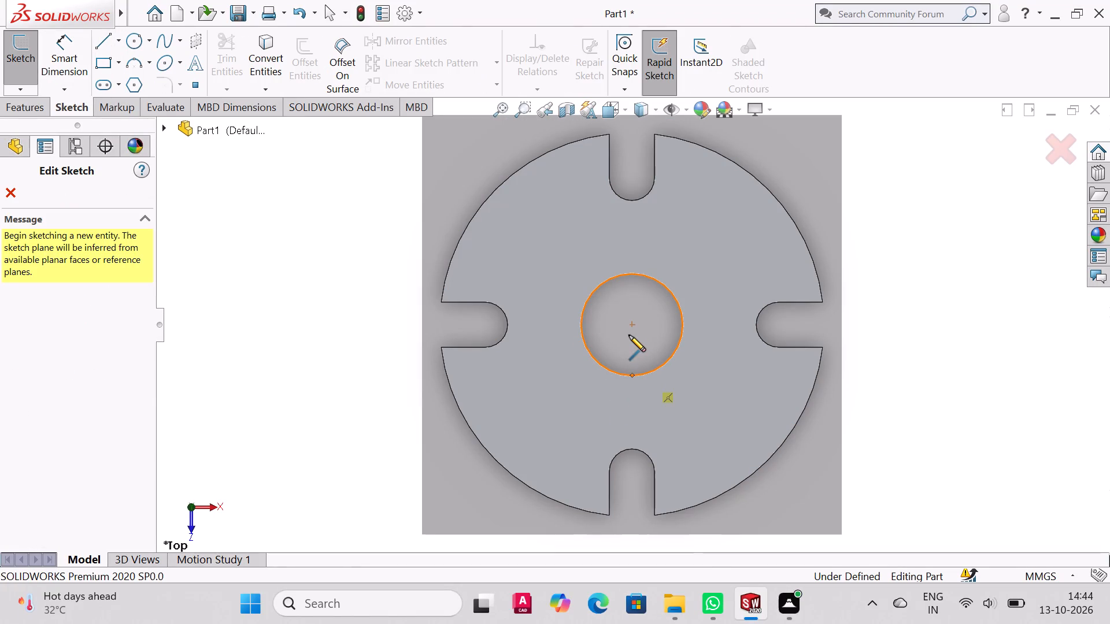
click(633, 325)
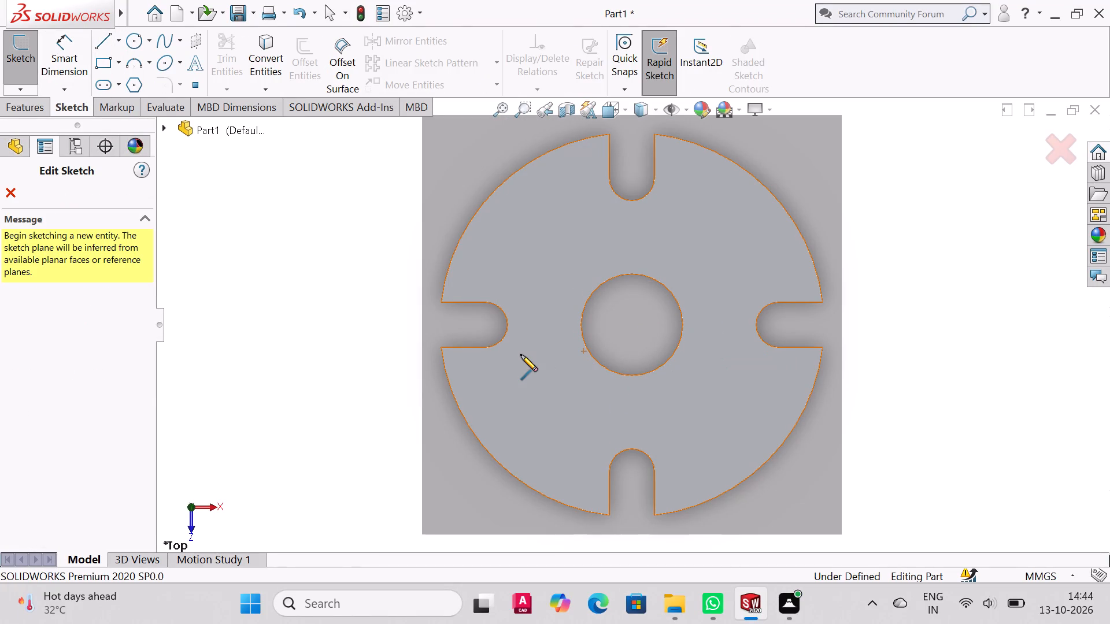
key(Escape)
Open a sketch on the disc's top face and draw a vertical line about 16.9 mm long from the origin toward the upper slot.
click(98, 40)
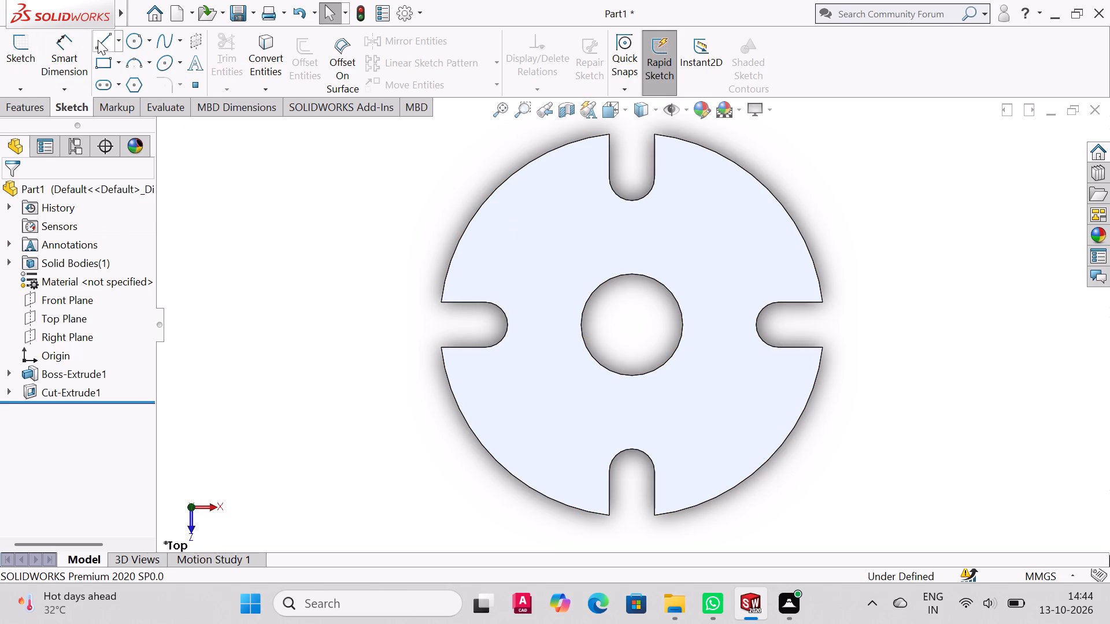
click(619, 339)
click(682, 464)
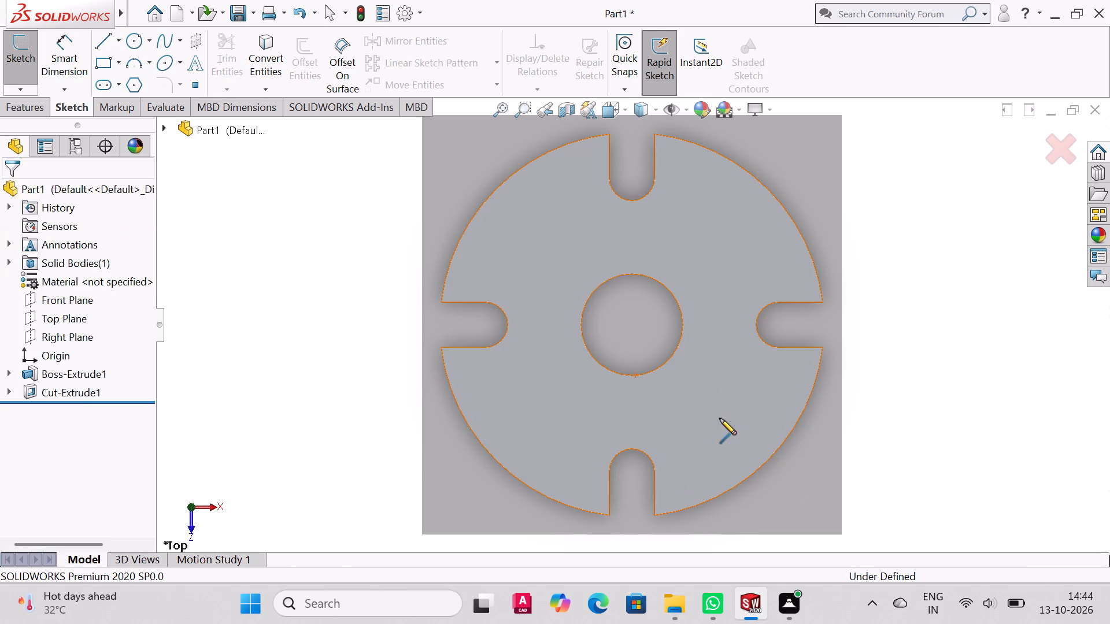
key(Escape)
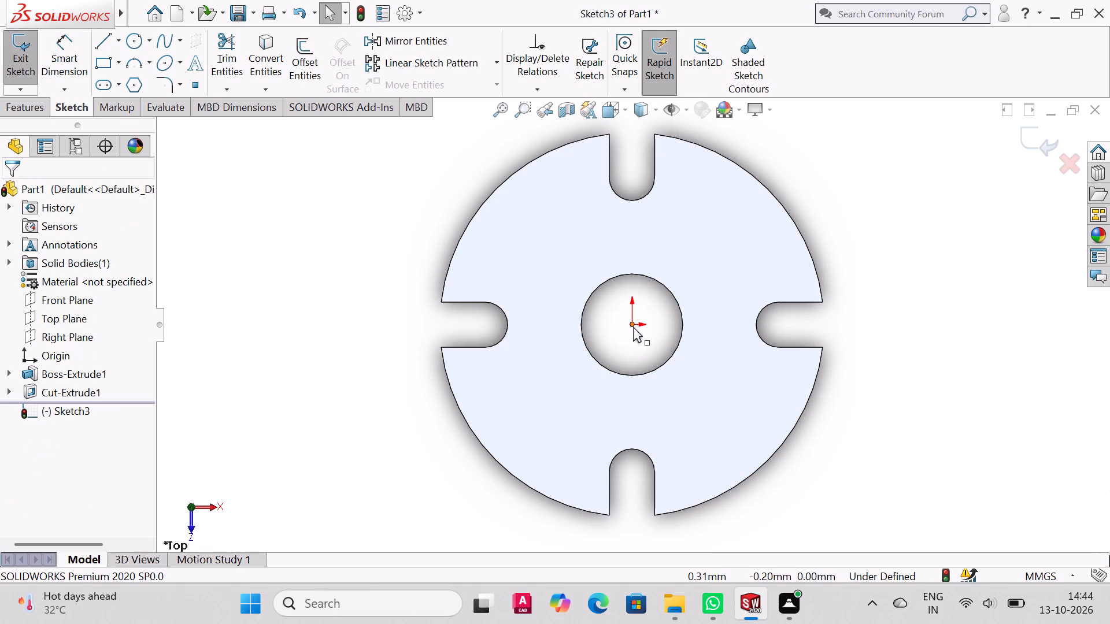
click(105, 40)
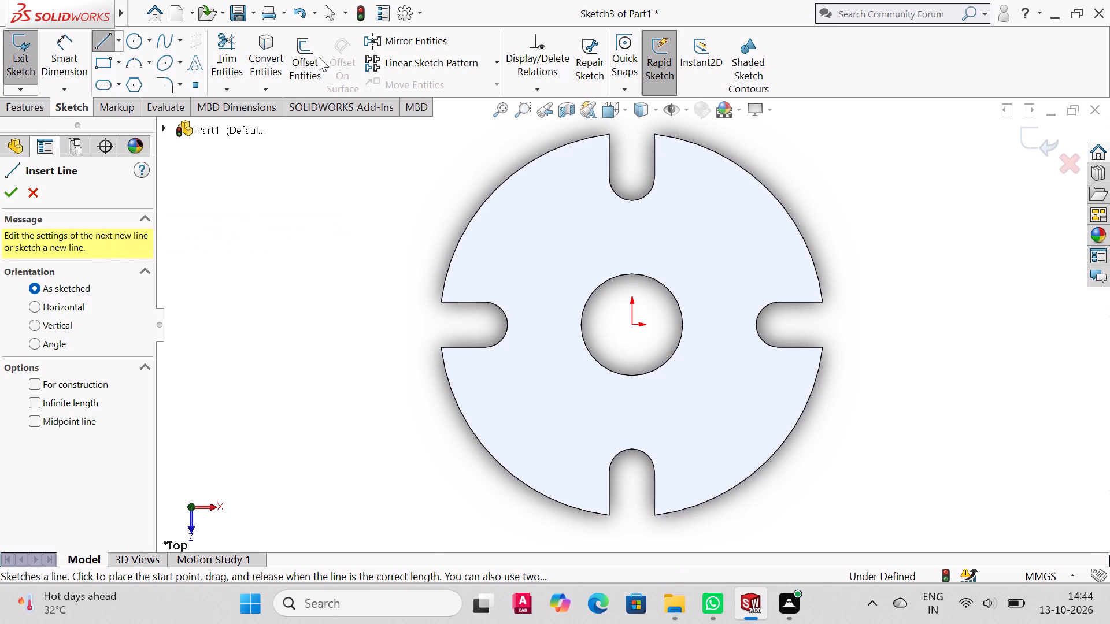
click(631, 324)
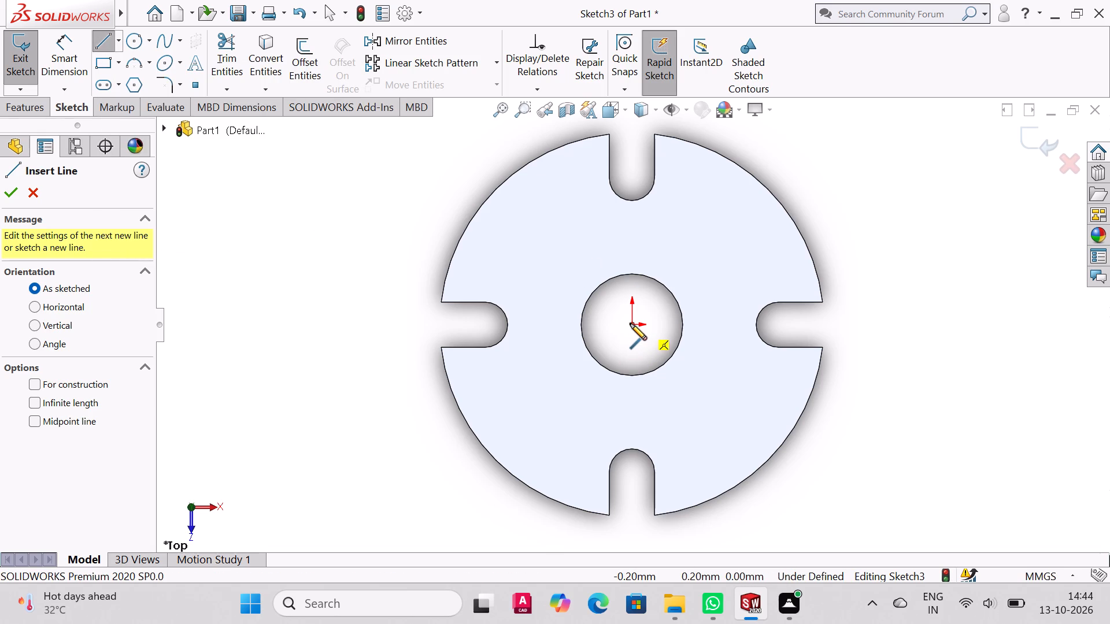
click(634, 229)
right_click(634, 229)
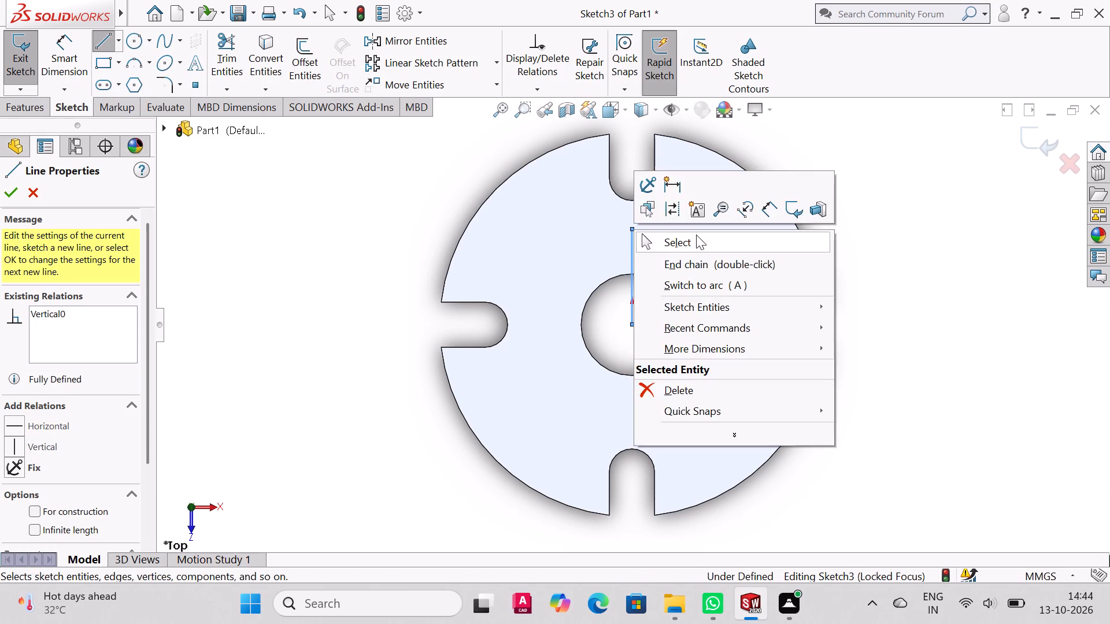
click(696, 235)
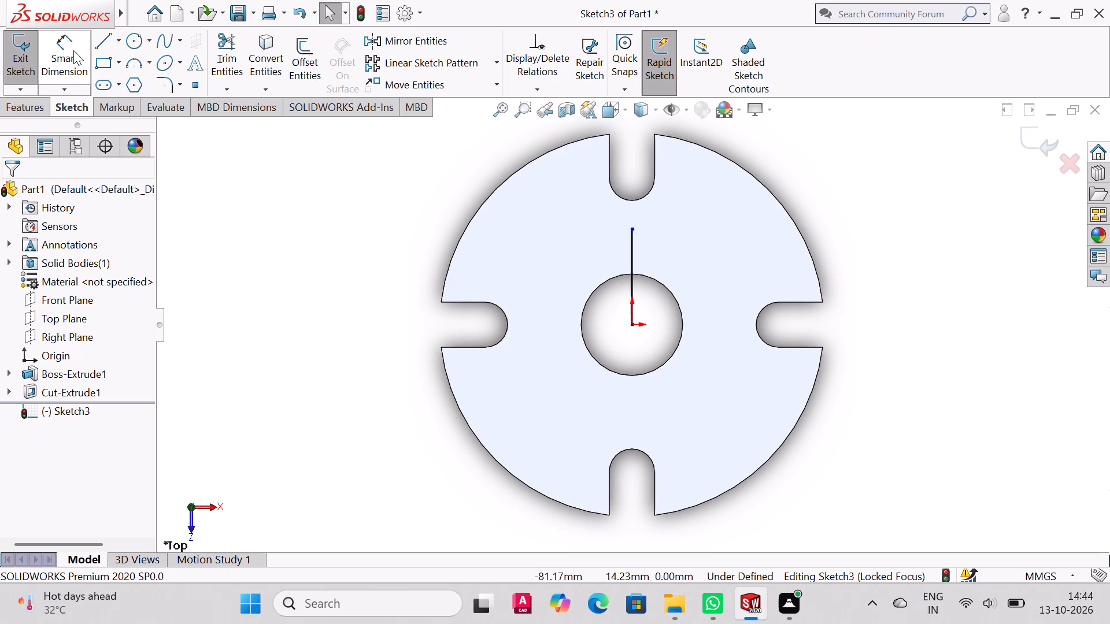
Dimension the upper vertical line's length and set it to 33/2 (16.5 mm).
click(73, 50)
click(630, 259)
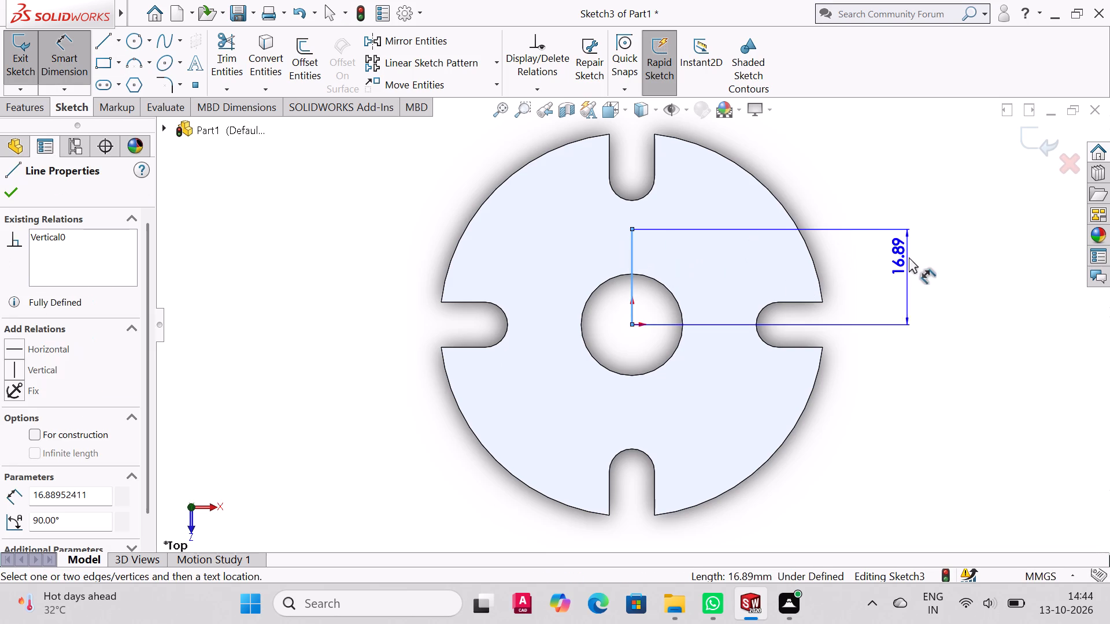
click(923, 257)
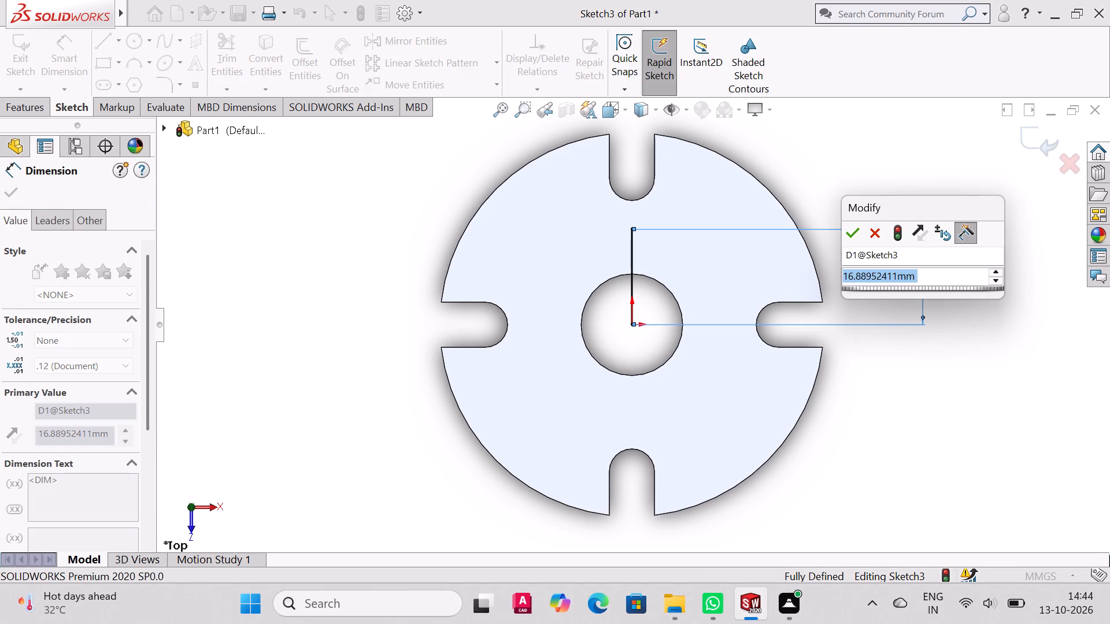
text(33)
text(/2)
key(Return)
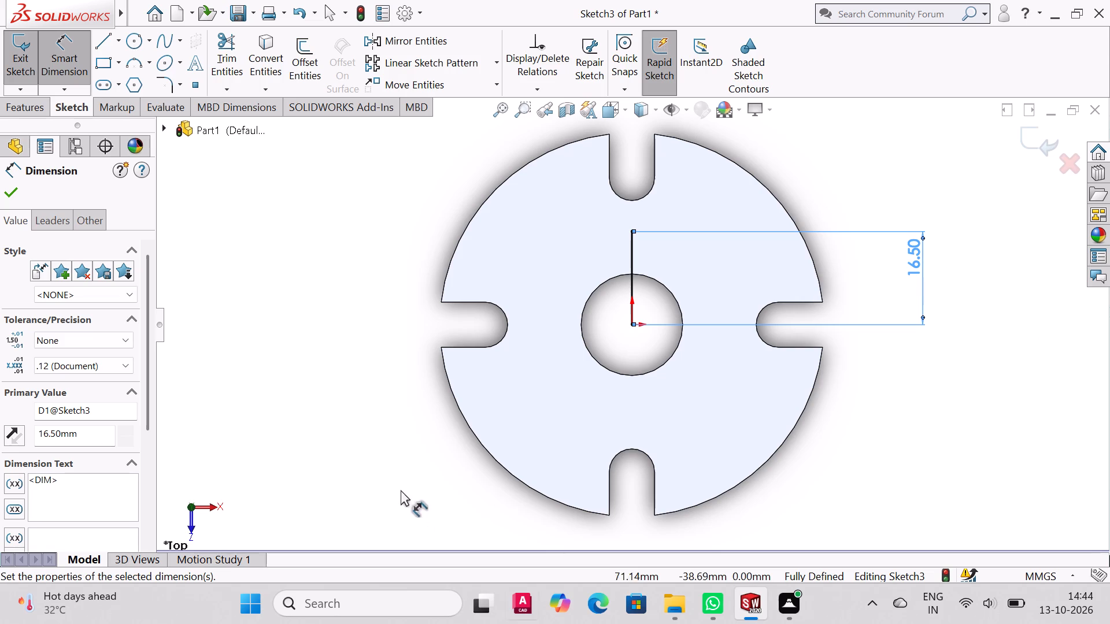
Sketch a second vertical line about 16.5 mm long from the origin down toward the lower slot.
click(110, 43)
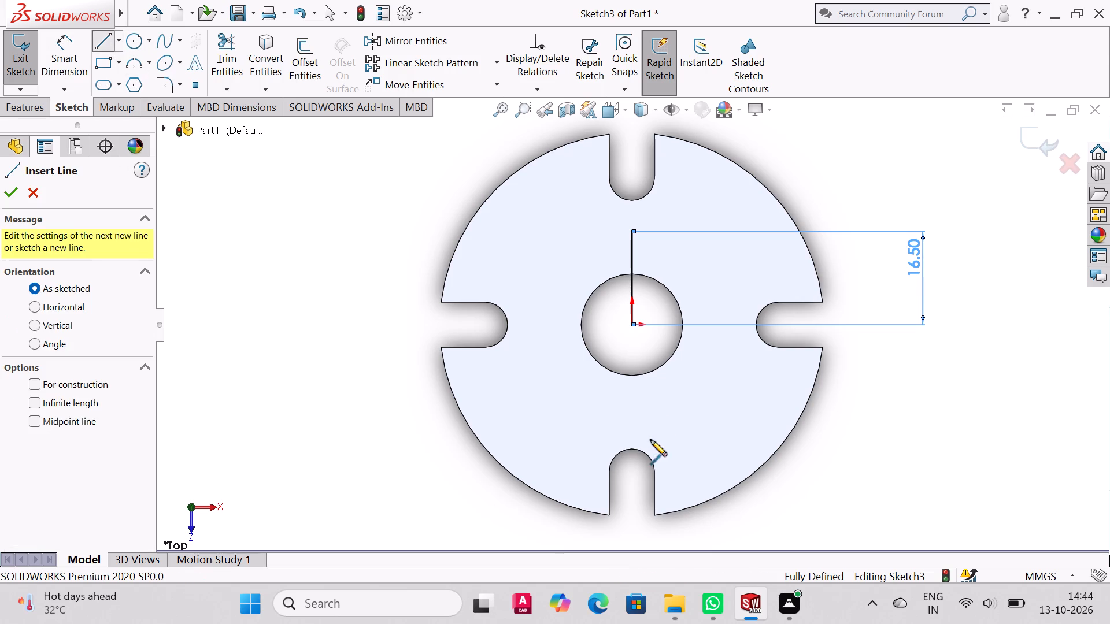
click(632, 324)
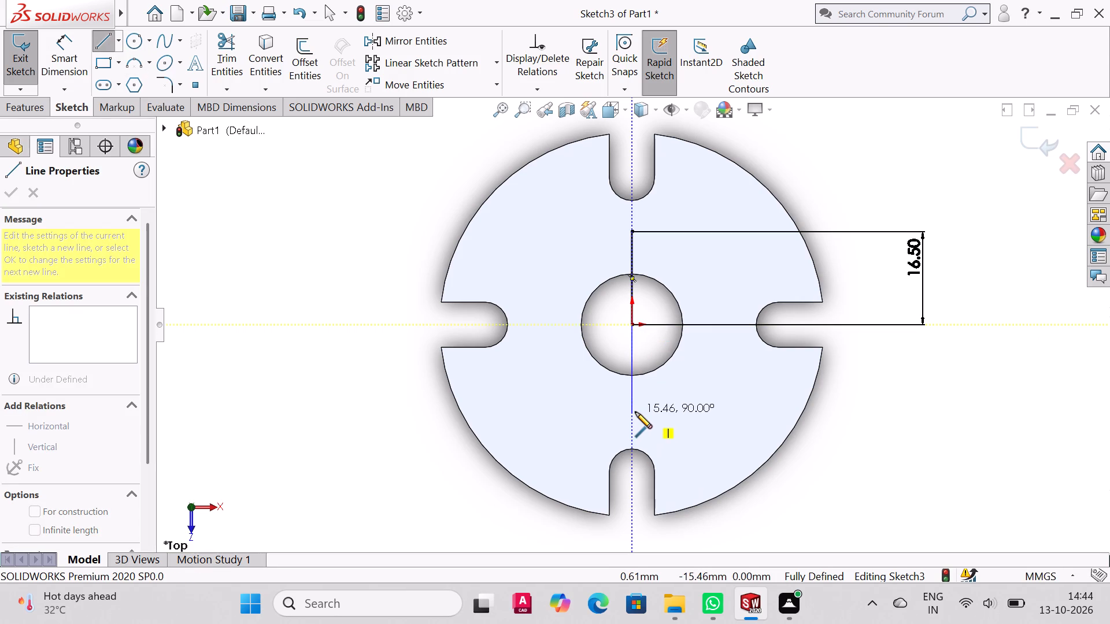
click(635, 418)
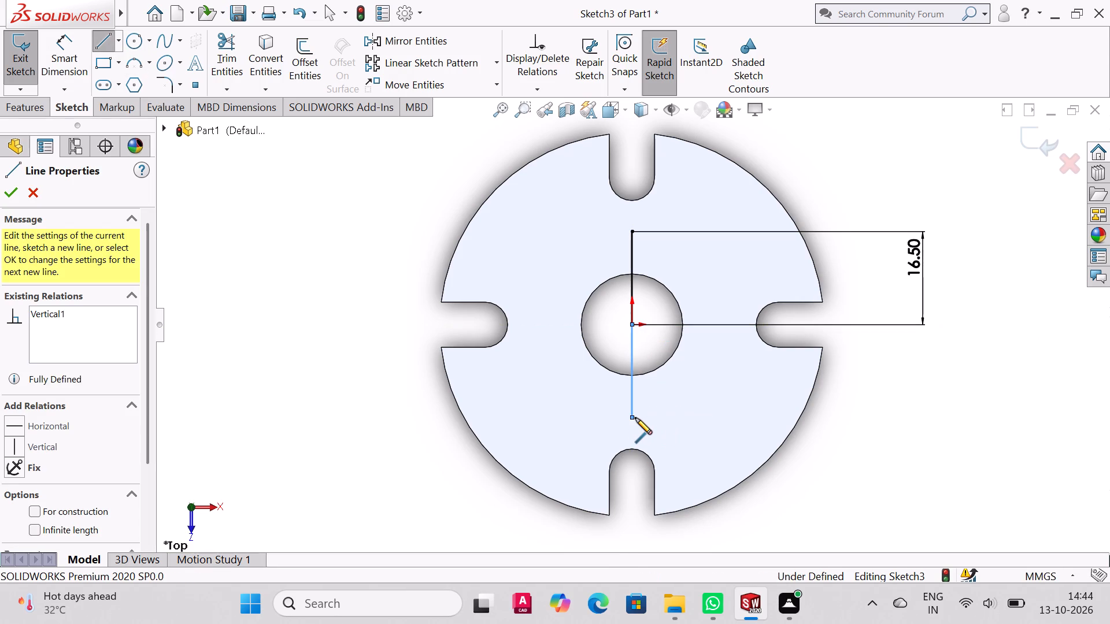
right_click(635, 418)
click(667, 421)
Dimension the lower vertical line's length and set it to 16.5 mm.
click(75, 46)
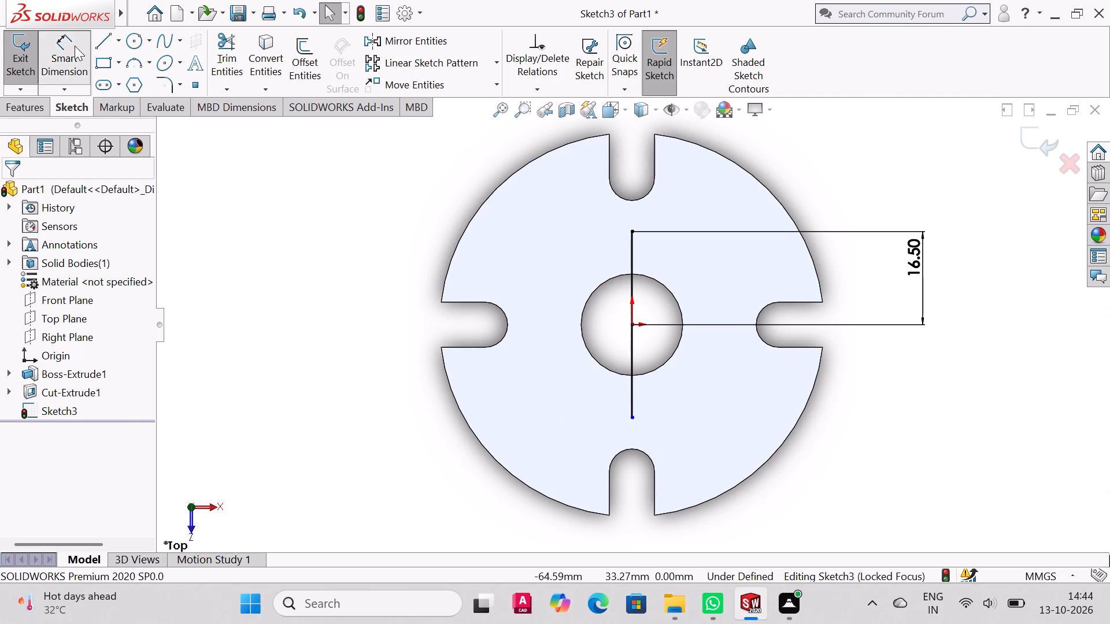
click(633, 382)
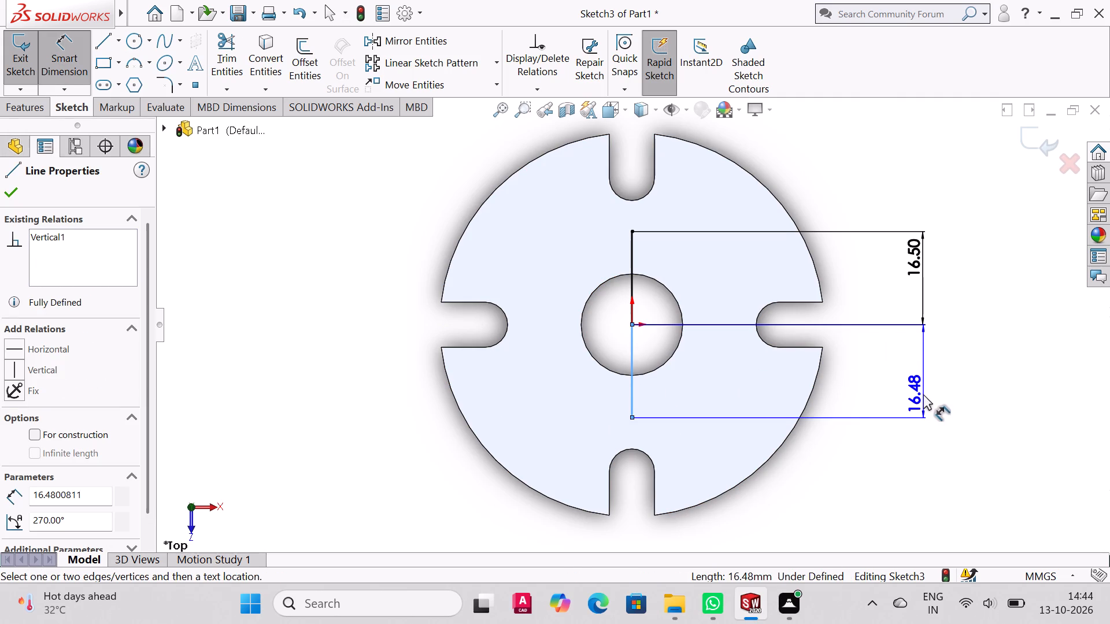
click(923, 391)
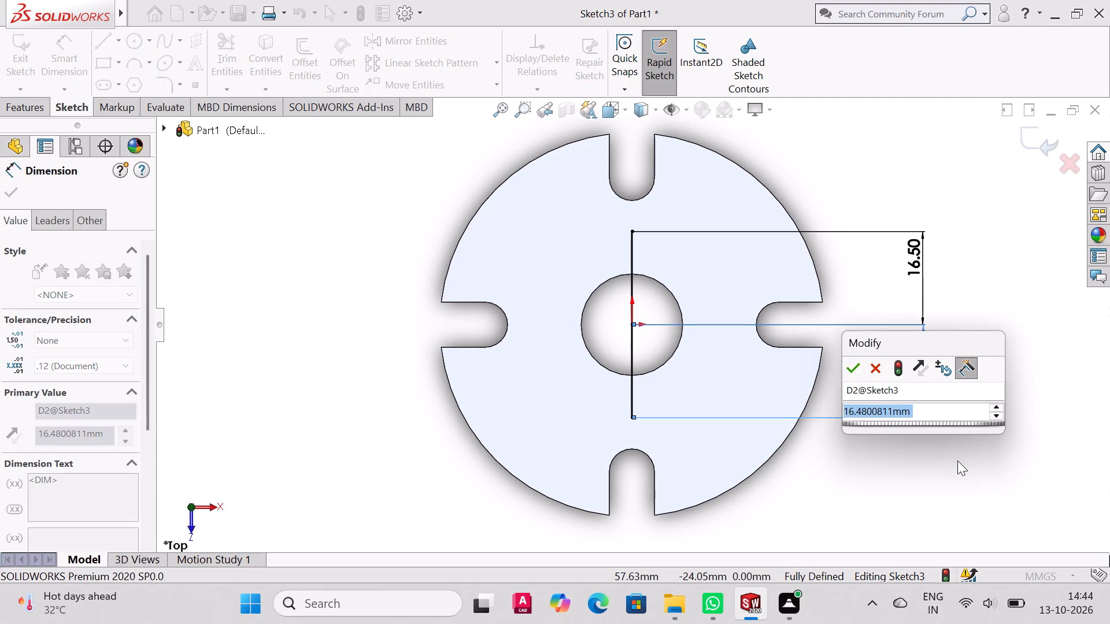
text(16.5)
key(Return)
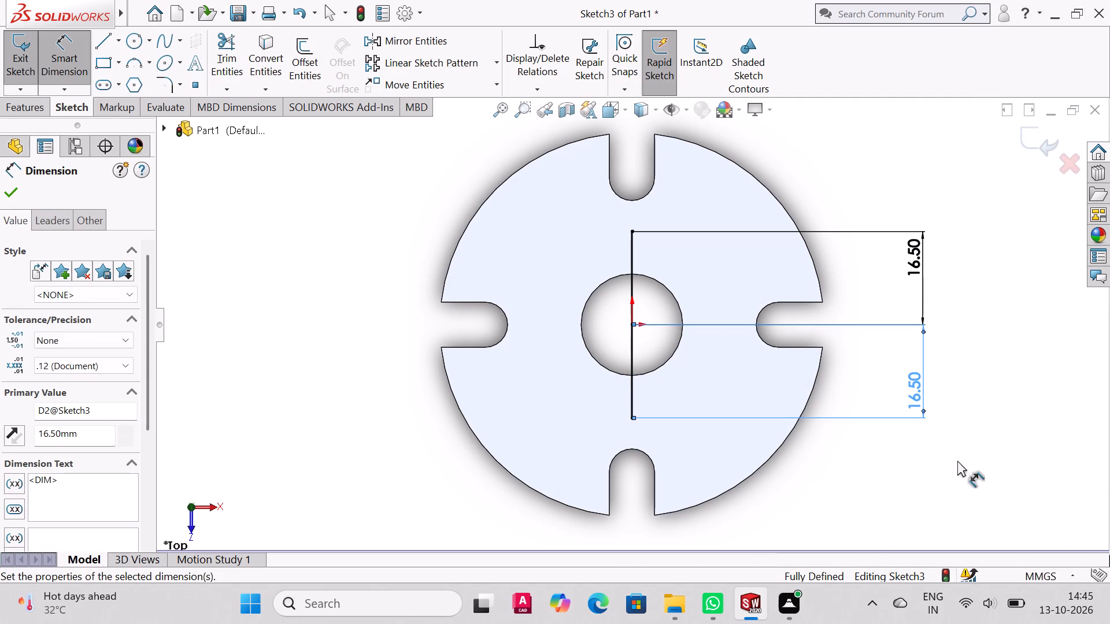
click(16, 187)
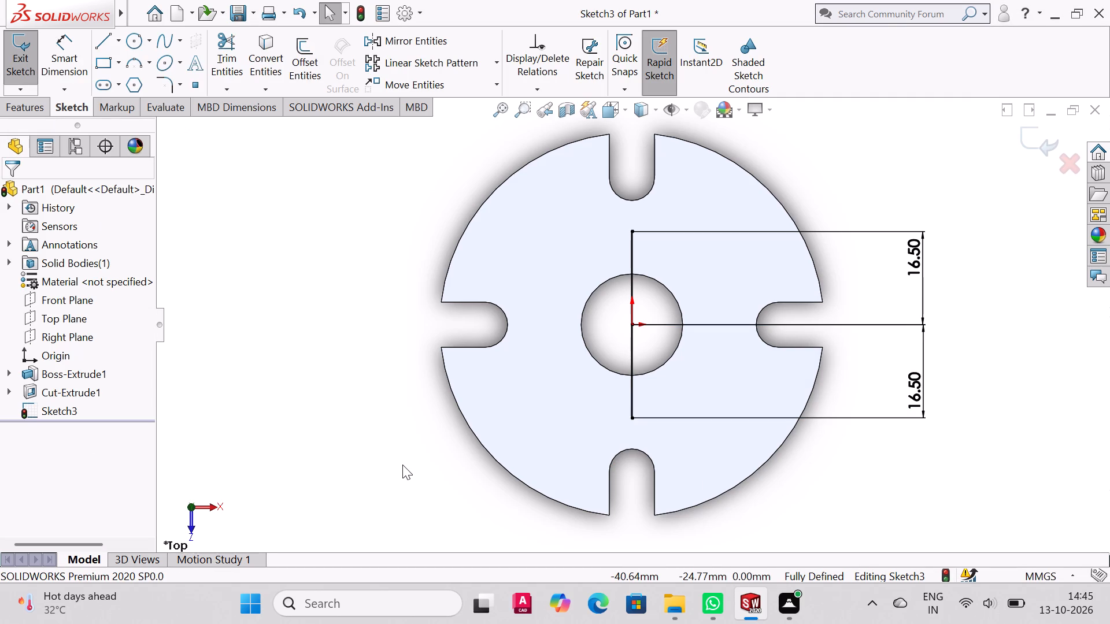
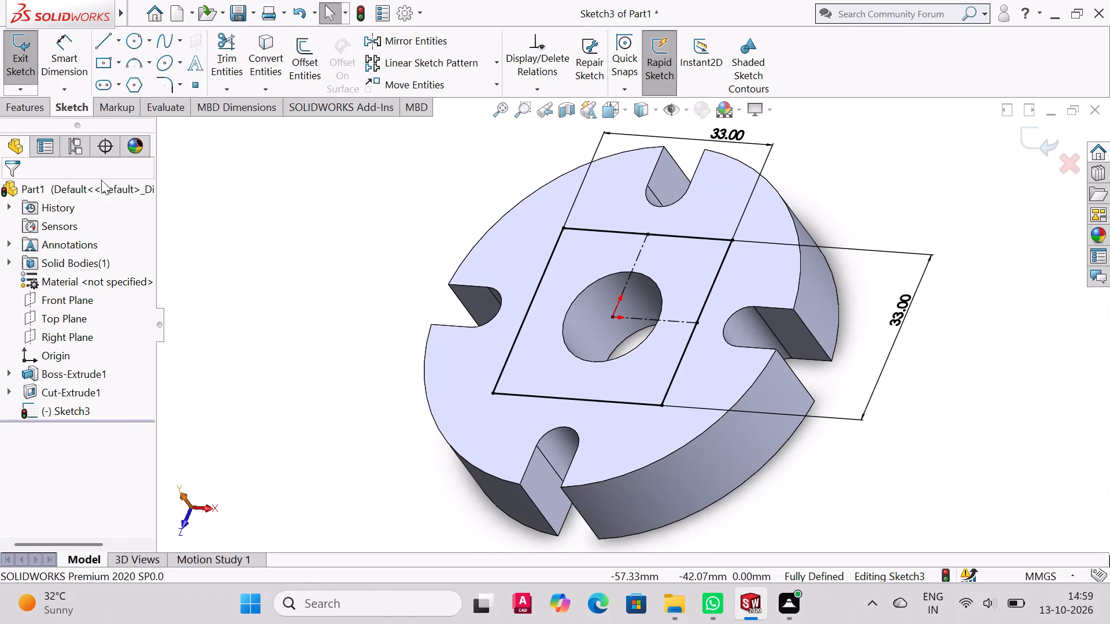
Extrude the 33 mm square sketch on the disc's top face as a 10 mm boss merged with the disc.
click(36, 103)
click(43, 62)
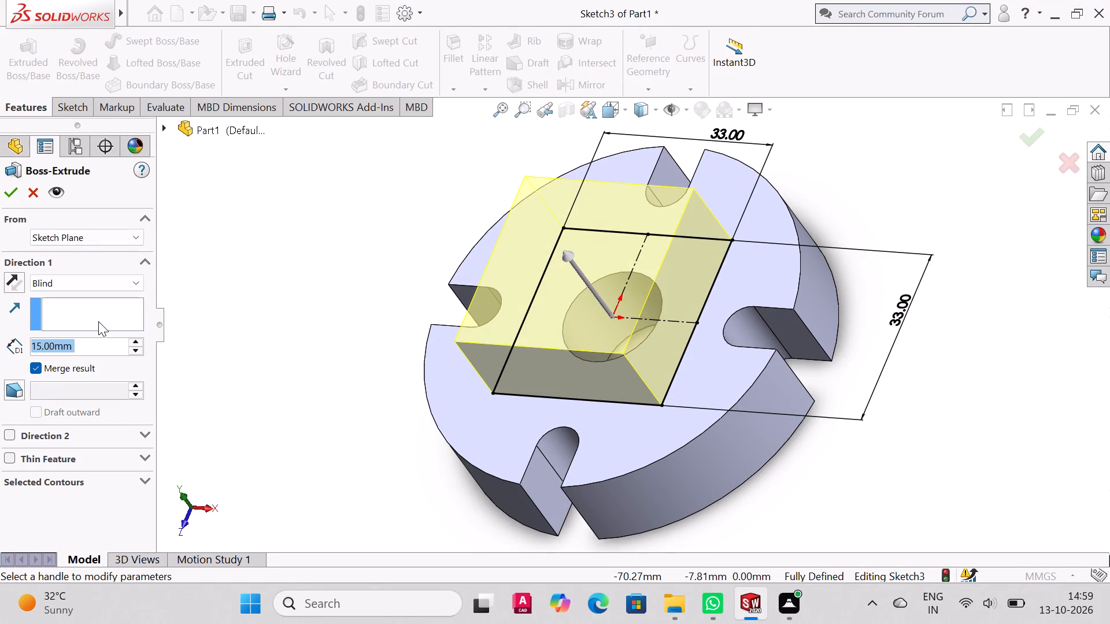
text(10)
key(Return)
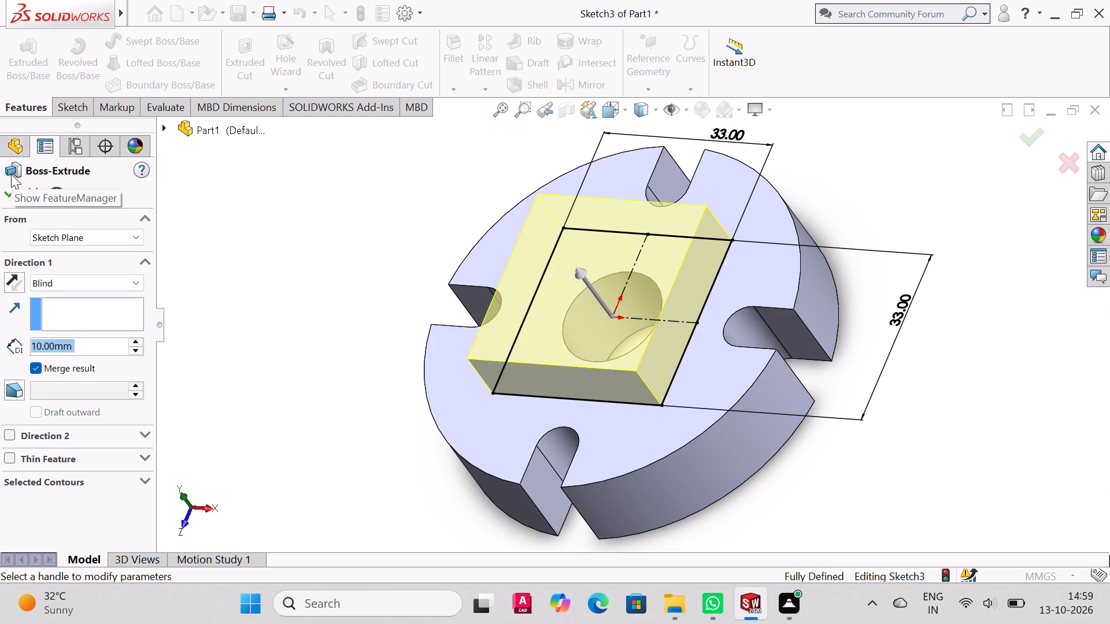
click(11, 192)
Reuse the disc's central bore circle sketch for an Extruded Cut through the square block, with a Mid Plane end condition and 30 mm depth.
middle_drag(620, 279, 605, 273)
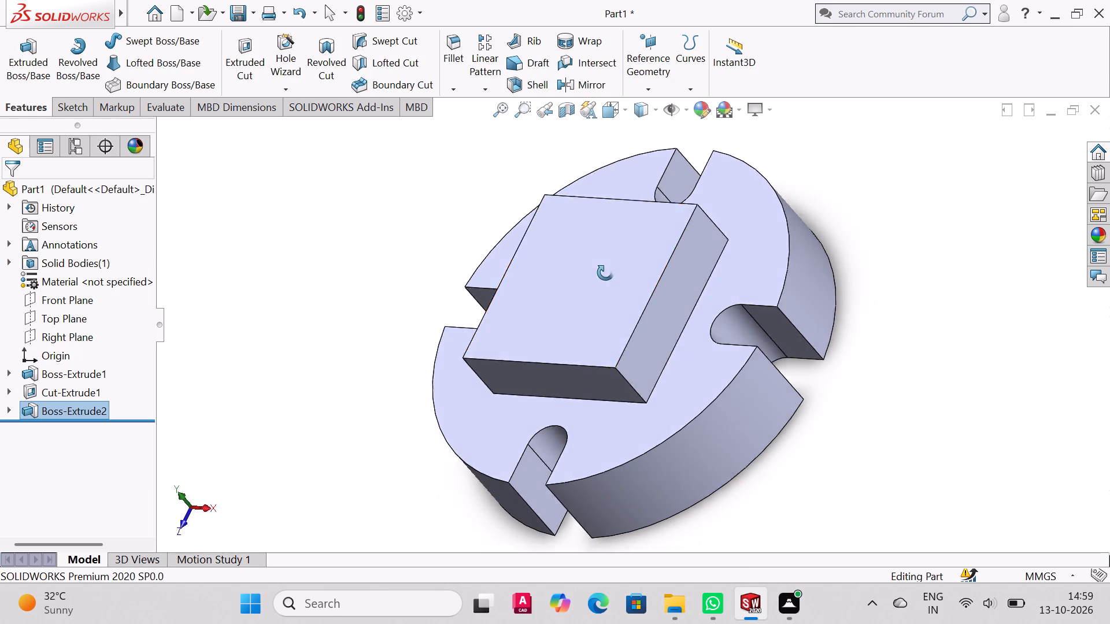
middle_drag(605, 273, 476, 137)
middle_drag(647, 332, 615, 298)
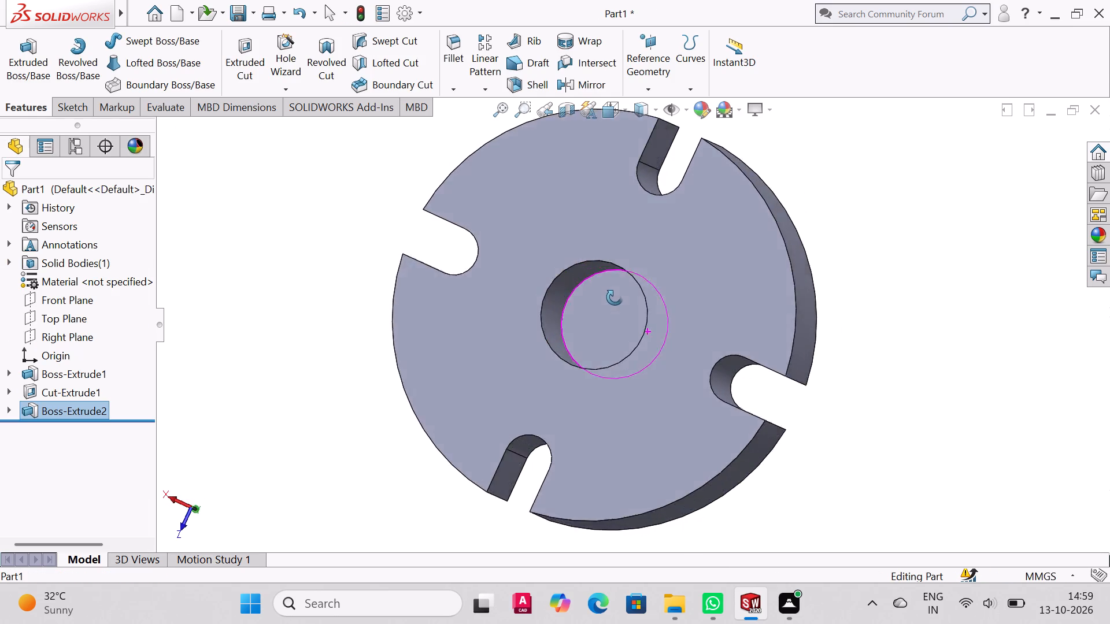
middle_drag(615, 298, 653, 344)
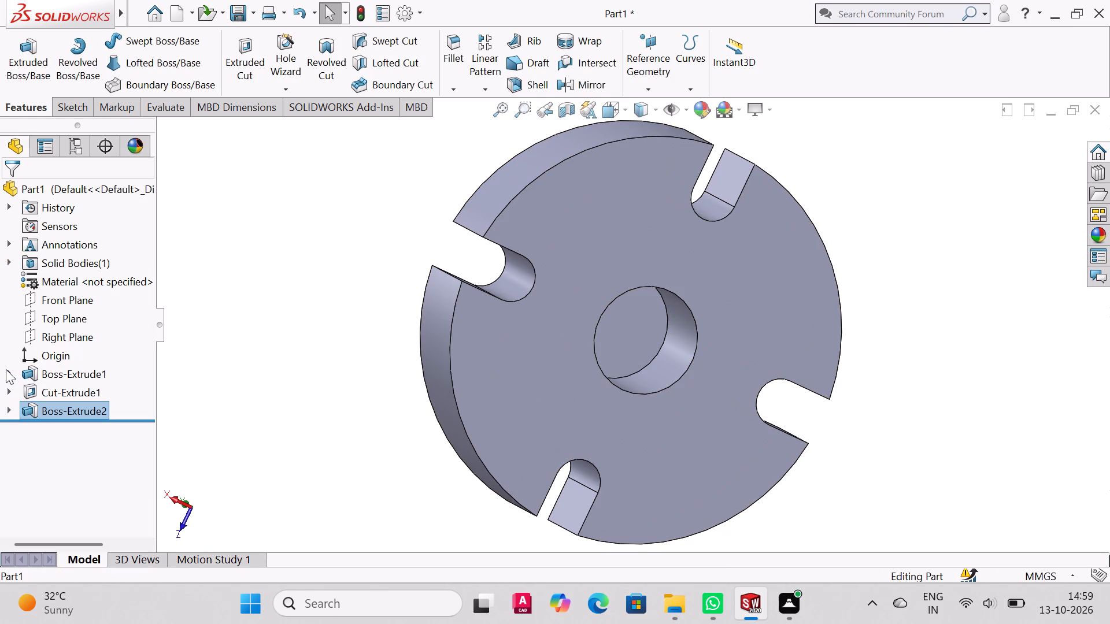
click(8, 392)
click(51, 410)
middle_drag(342, 350, 386, 415)
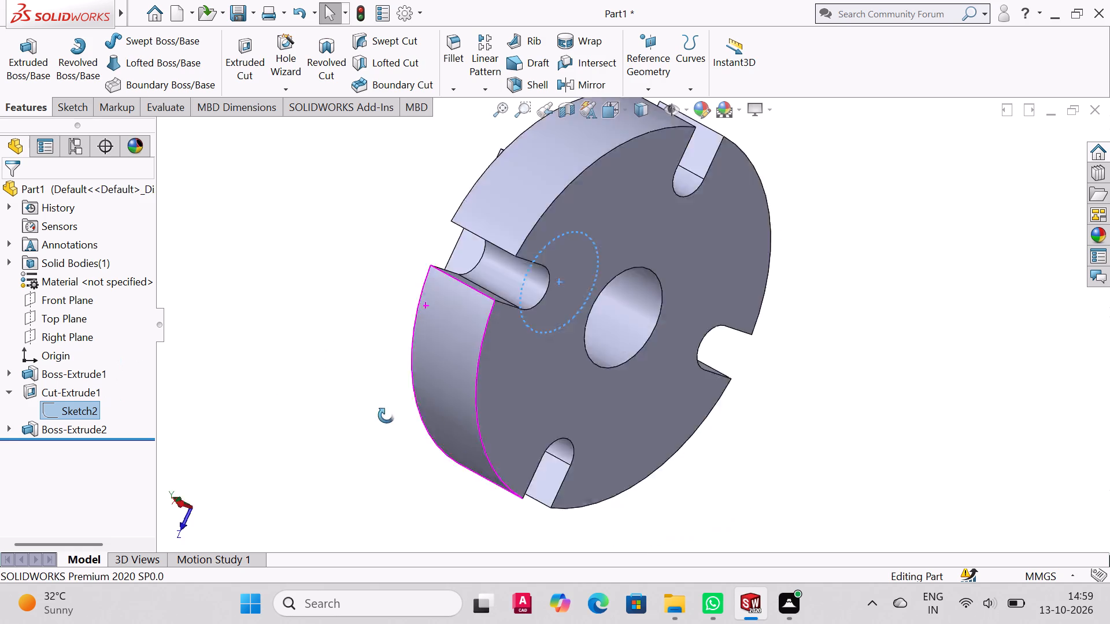
middle_drag(386, 415, 456, 494)
middle_drag(339, 304, 409, 362)
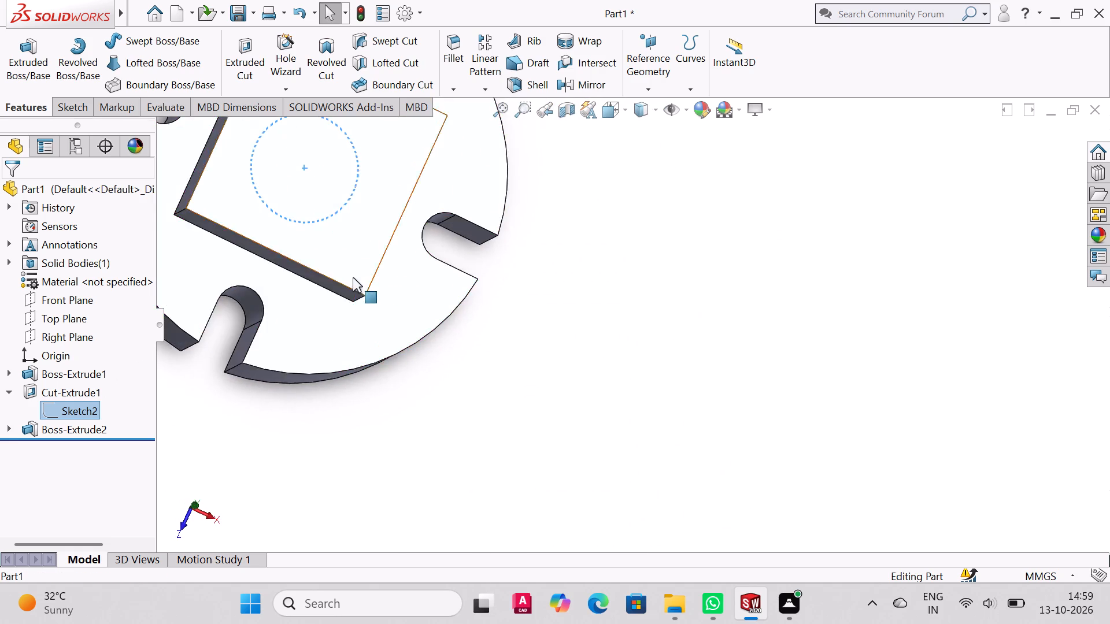
scroll(353, 277, up, 4)
scroll(341, 231, down, 4)
scroll(362, 294, up, 2)
scroll(333, 228, up, 1)
middle_drag(334, 227, 330, 173)
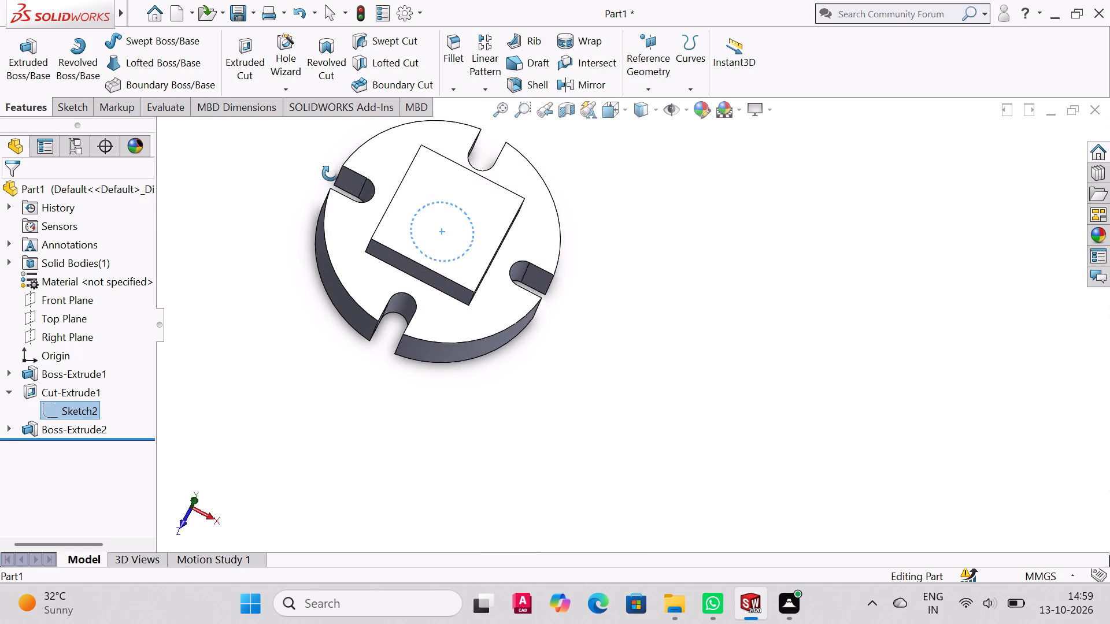
middle_drag(330, 173, 324, 229)
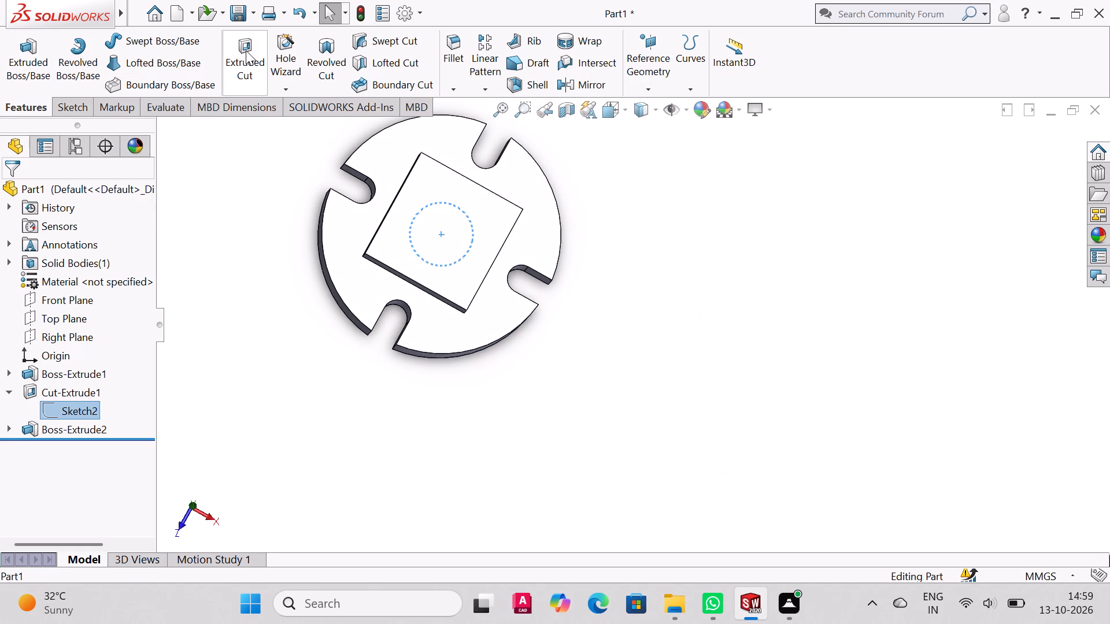
click(243, 49)
middle_drag(464, 238, 464, 239)
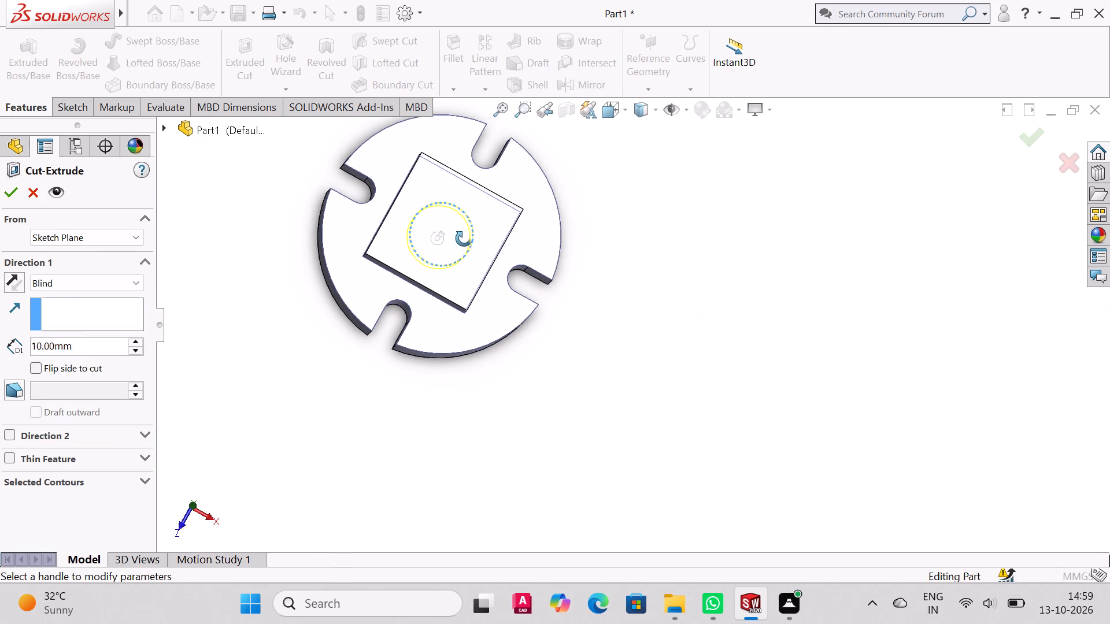
middle_drag(464, 239, 375, 309)
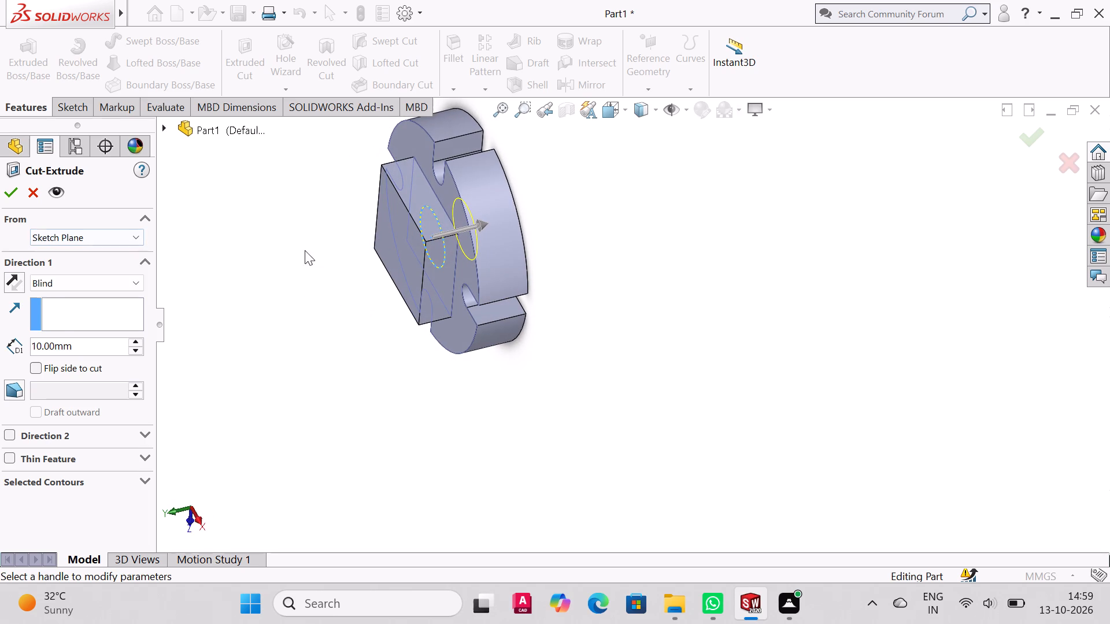
click(140, 240)
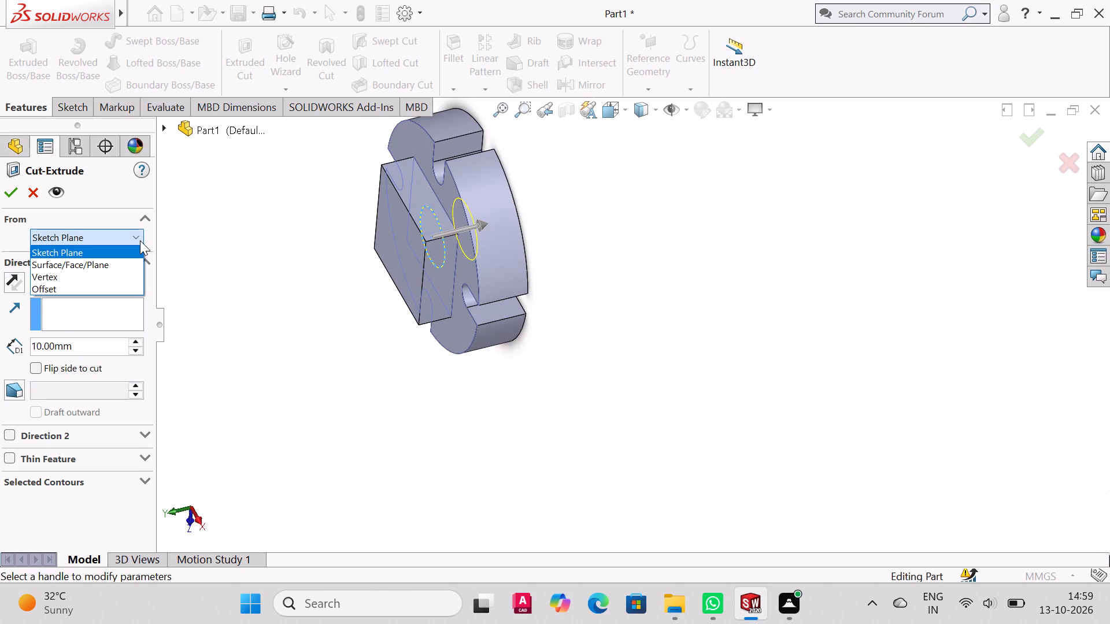
click(138, 235)
click(139, 277)
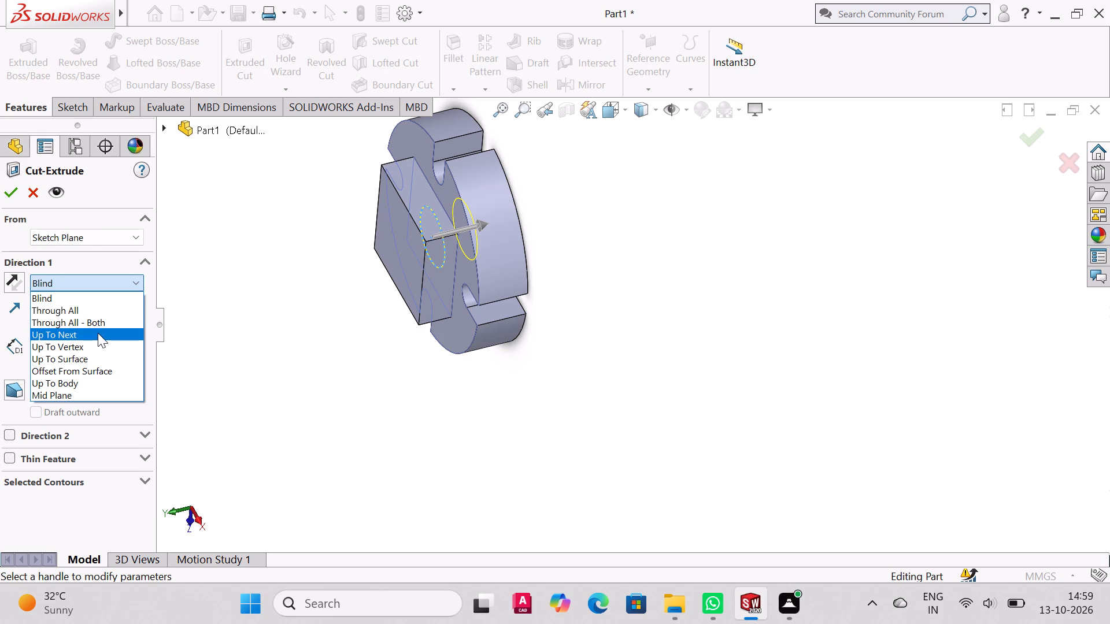
click(82, 392)
middle_drag(562, 289, 561, 289)
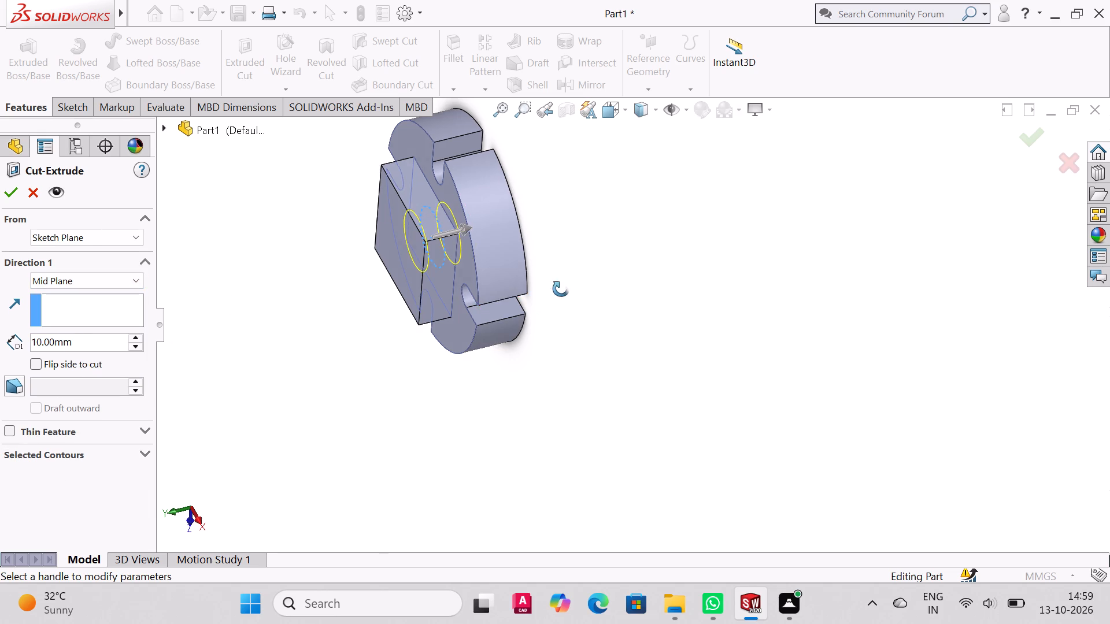
middle_drag(561, 289, 557, 366)
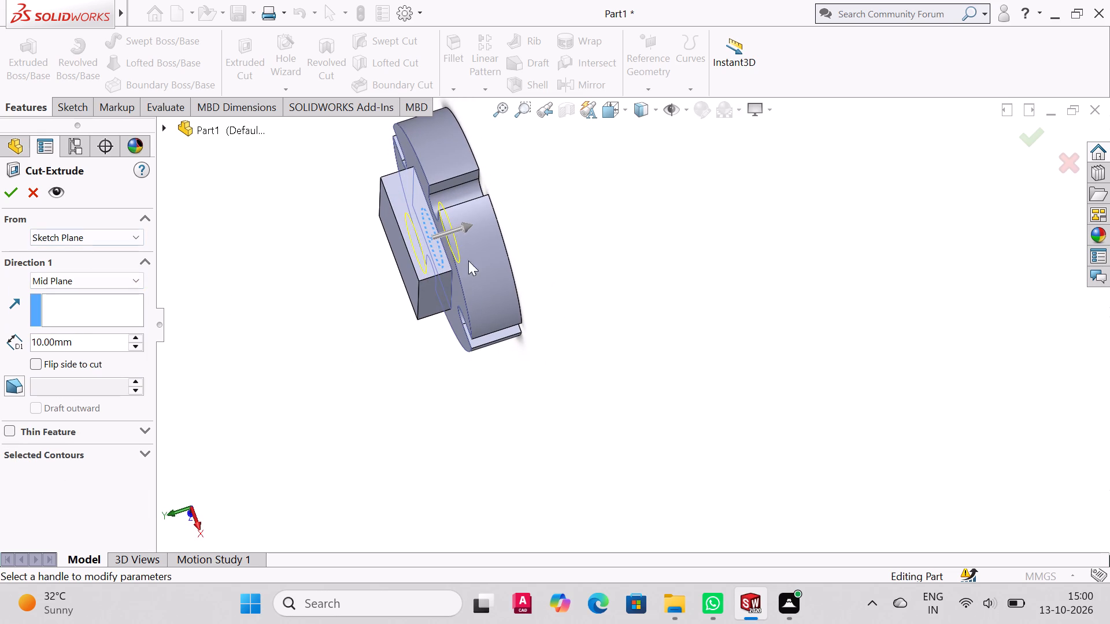
middle_drag(511, 207, 502, 300)
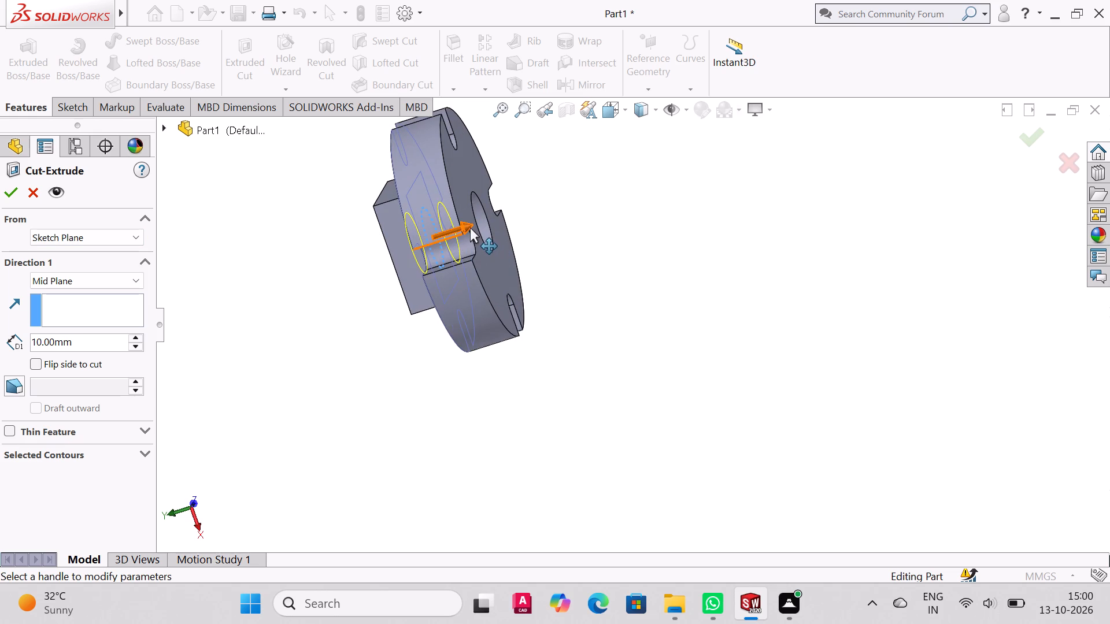
drag(470, 227, 536, 223)
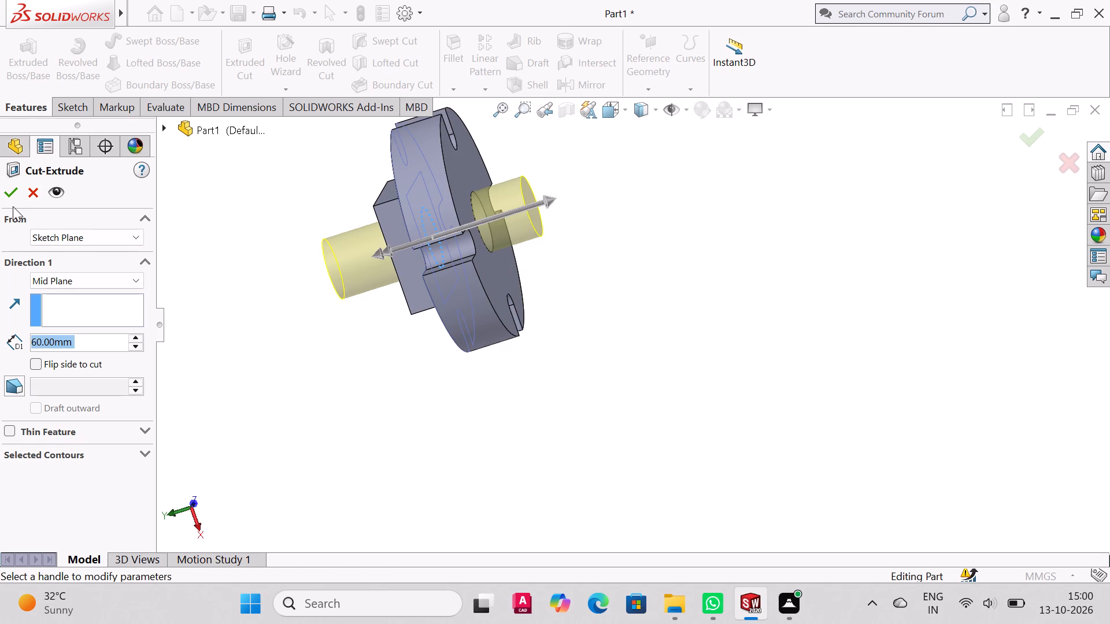
text(30)
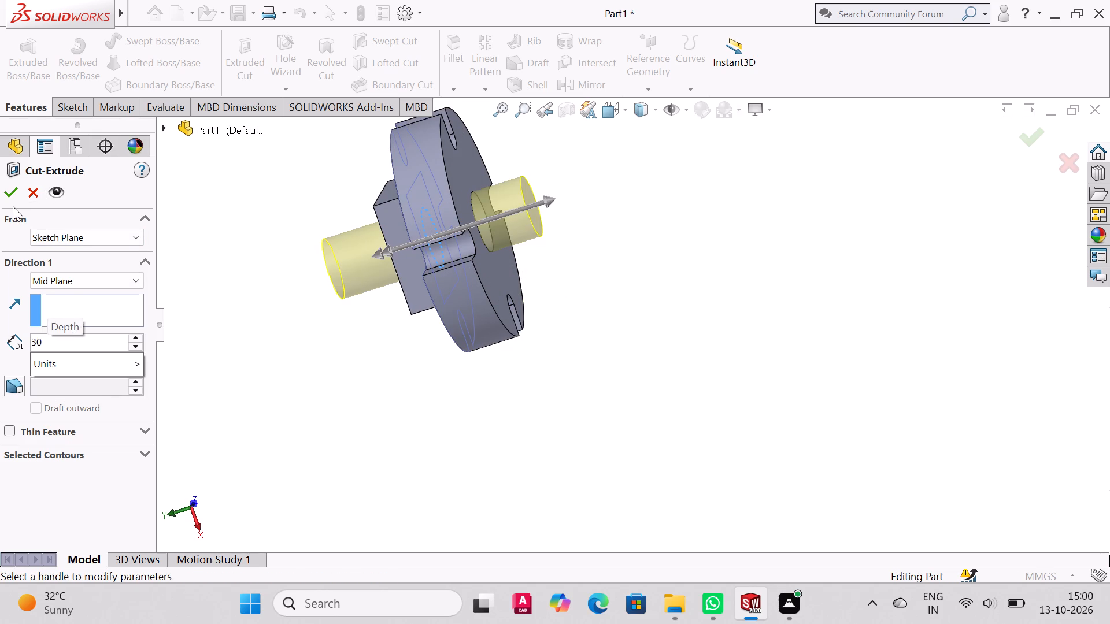
key(Return)
middle_drag(398, 367, 456, 333)
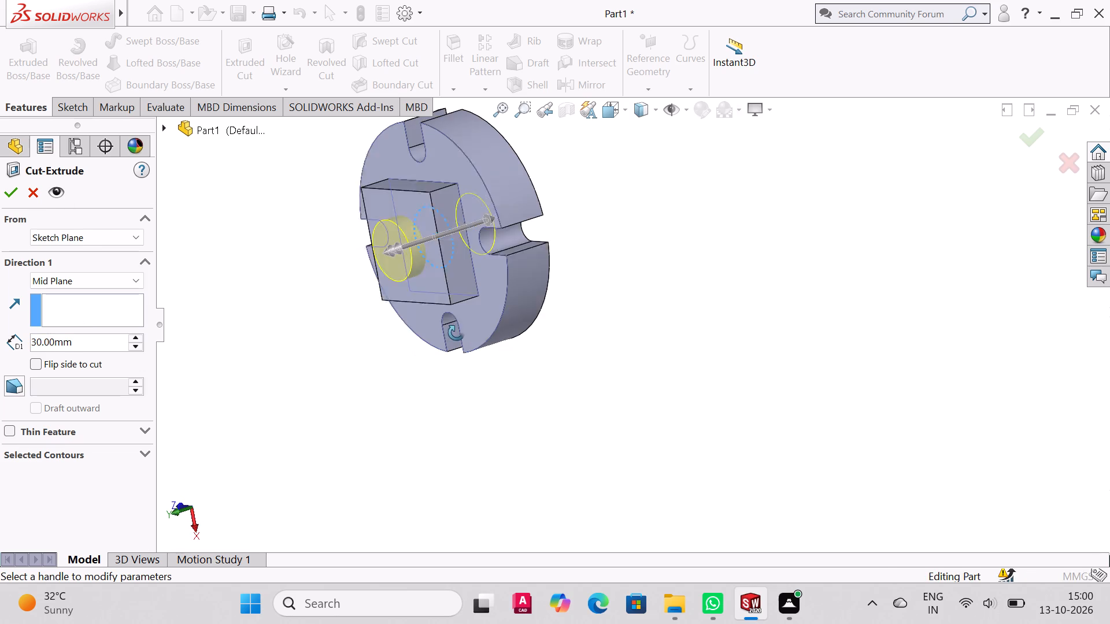
middle_drag(456, 333, 462, 330)
click(11, 196)
Open a sketch on the square block's front face and draw a vertical line about 15.7 mm up from its top right corner.
middle_drag(466, 419, 476, 358)
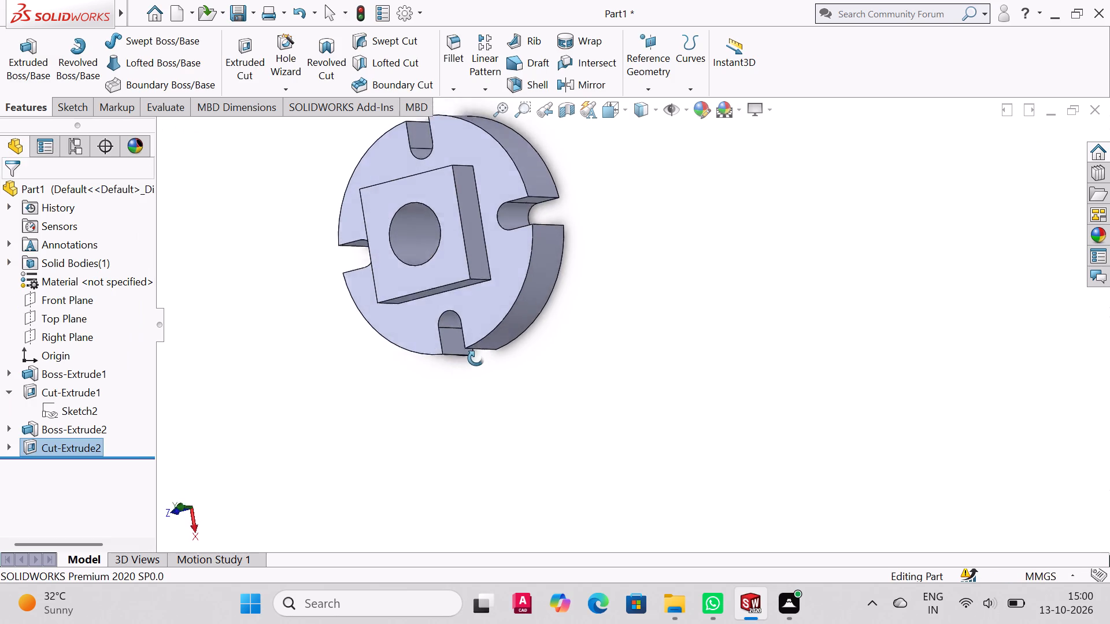
middle_drag(476, 358, 522, 335)
key(ctrl+7)
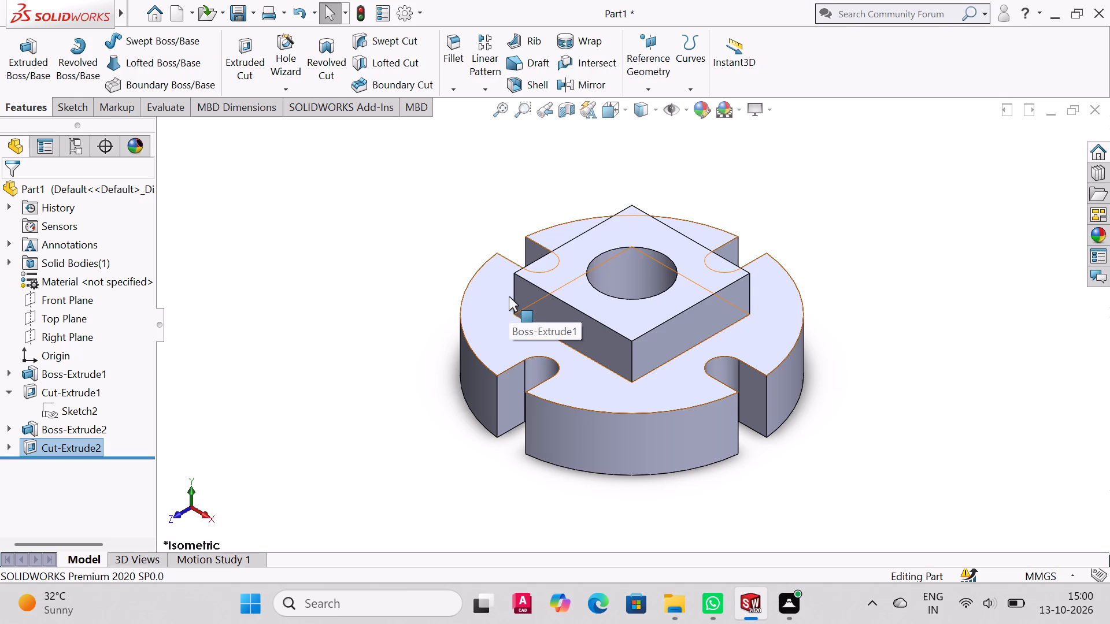
key(ctrl+1)
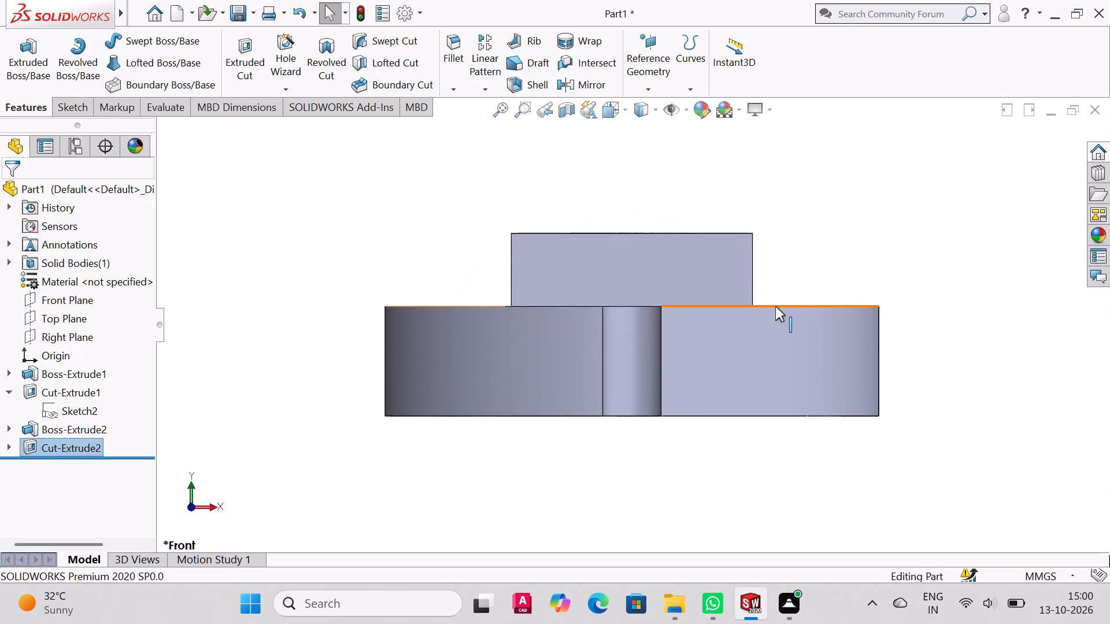
scroll(737, 295, up, 1)
click(696, 270)
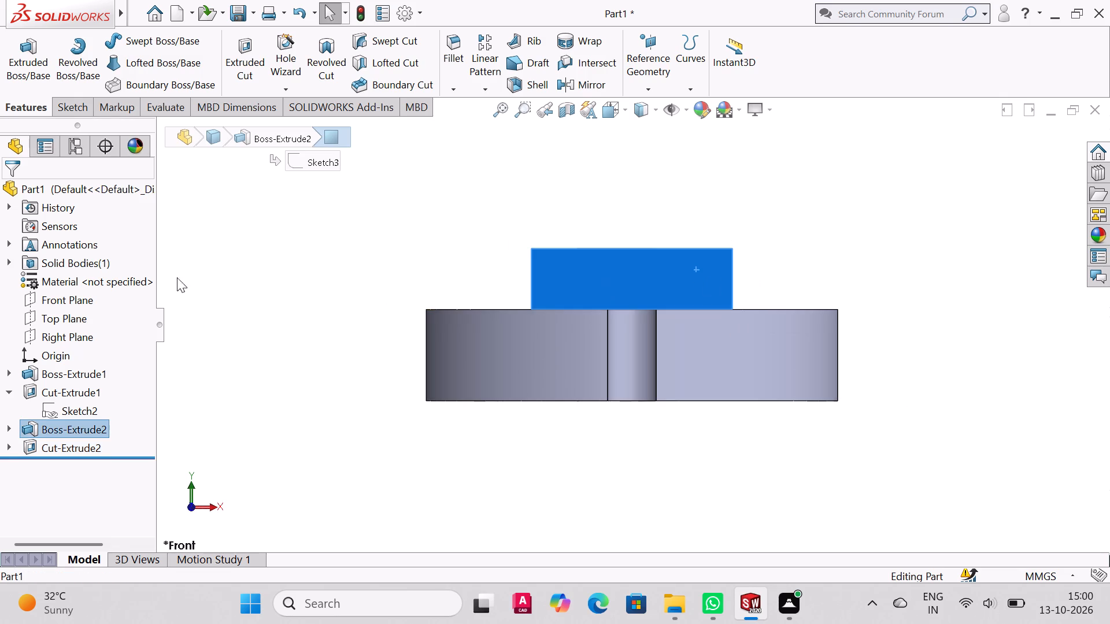
click(73, 109)
click(105, 50)
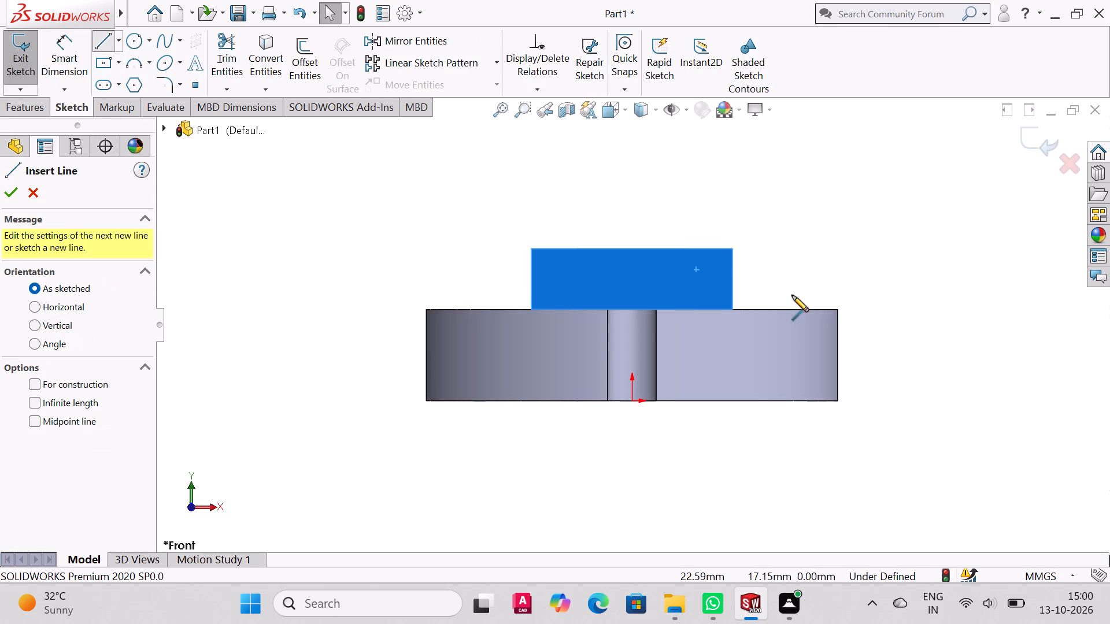
click(733, 248)
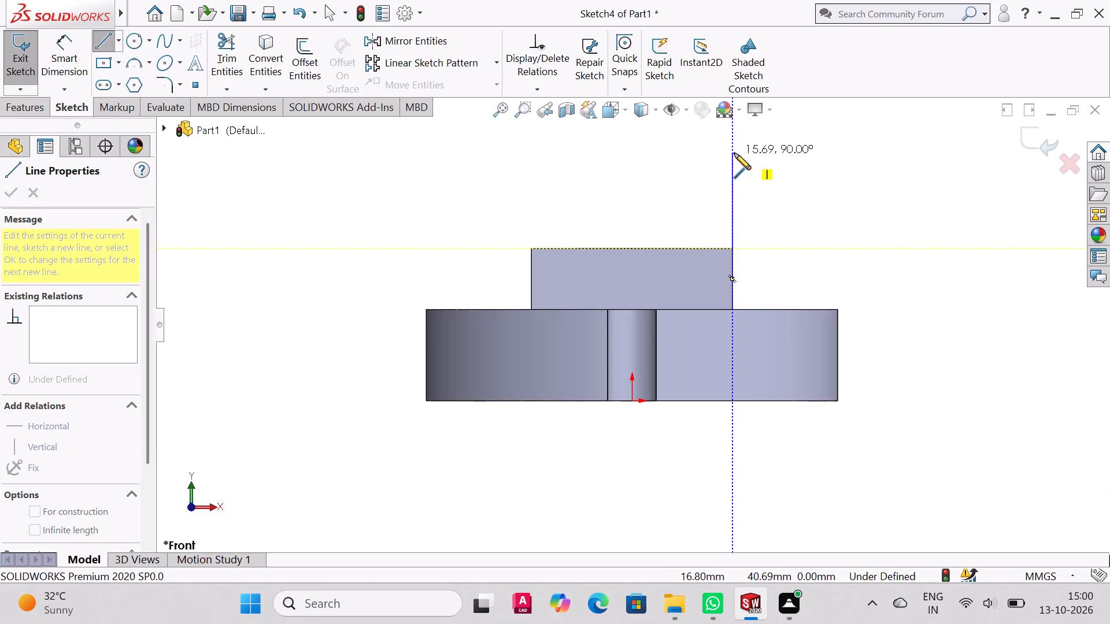
click(734, 153)
right_click(734, 153)
click(771, 166)
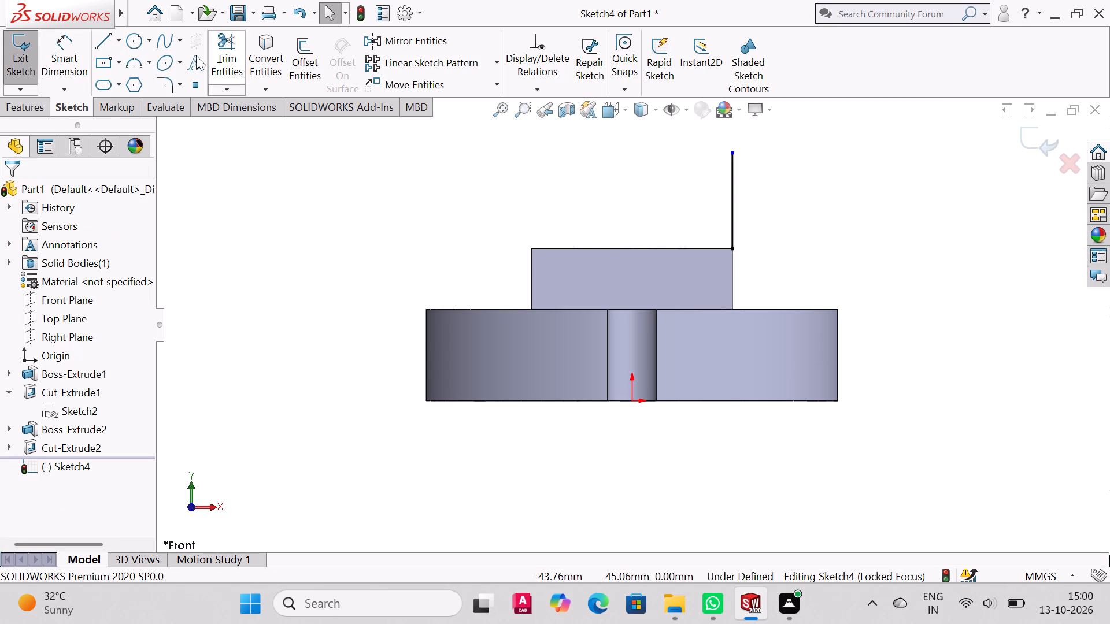
Complete the right upright's outline with a top line about 7 mm inward and a vertical line down to the block's top edge.
click(106, 41)
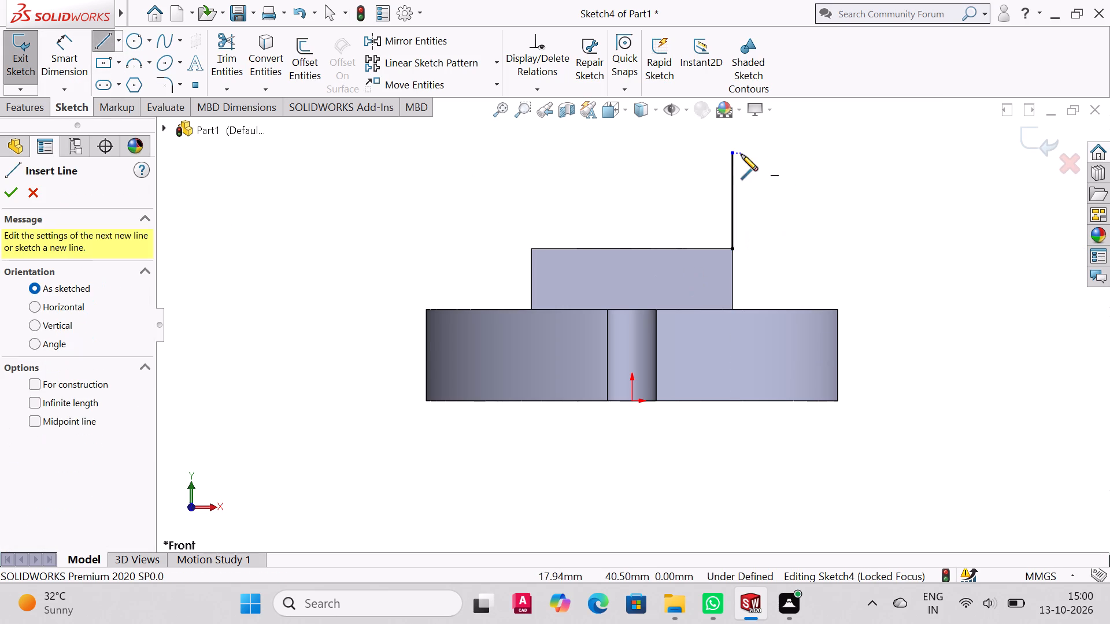
click(735, 153)
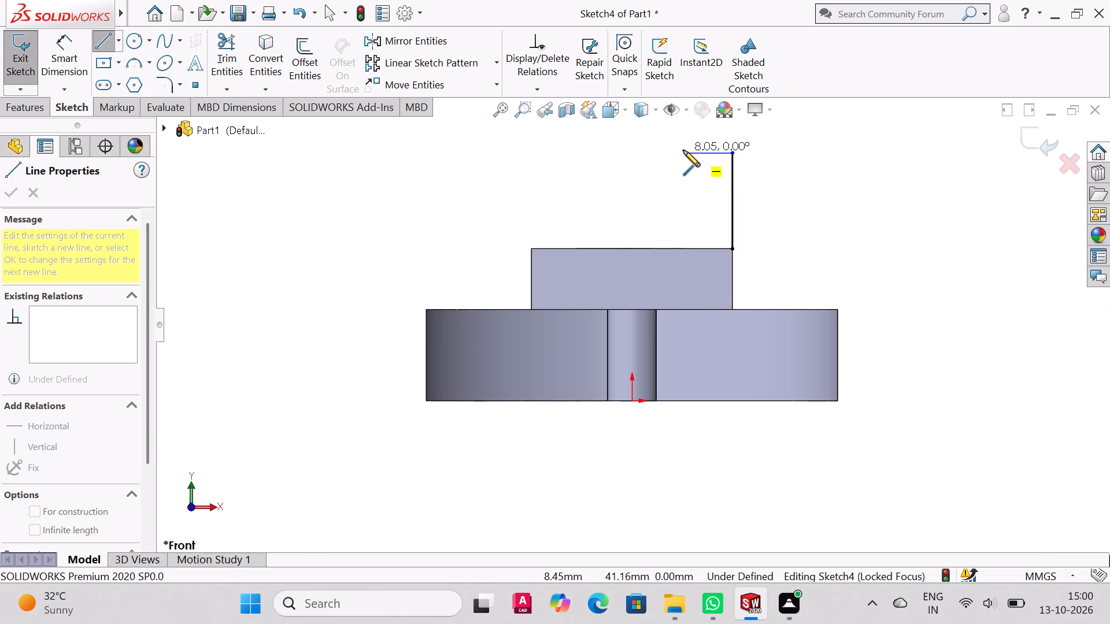
click(691, 150)
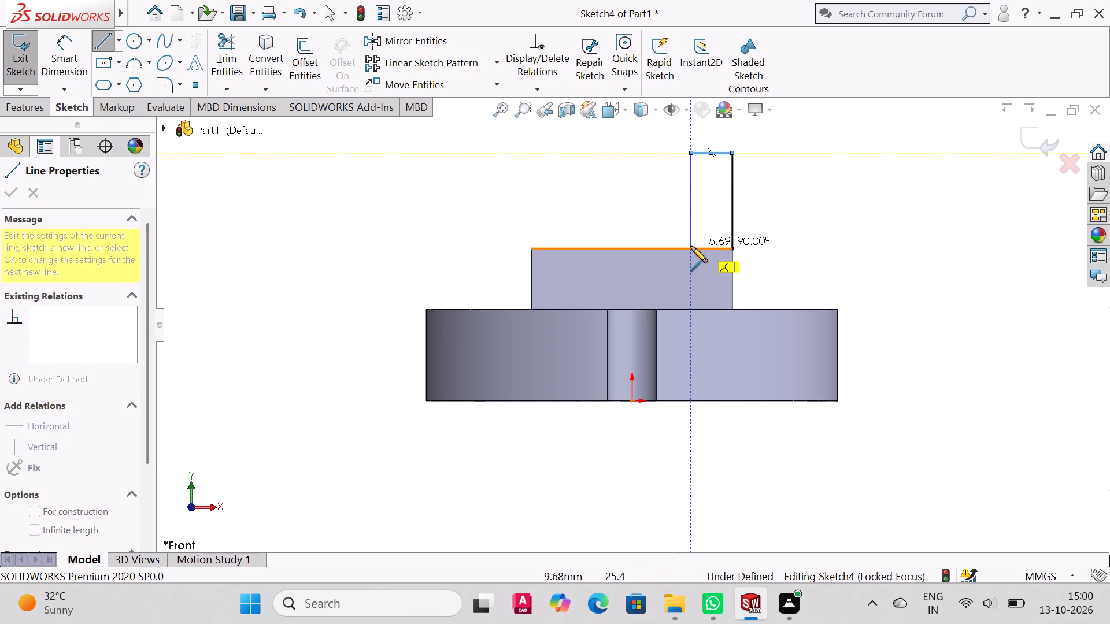
click(691, 246)
right_click(691, 246)
click(734, 251)
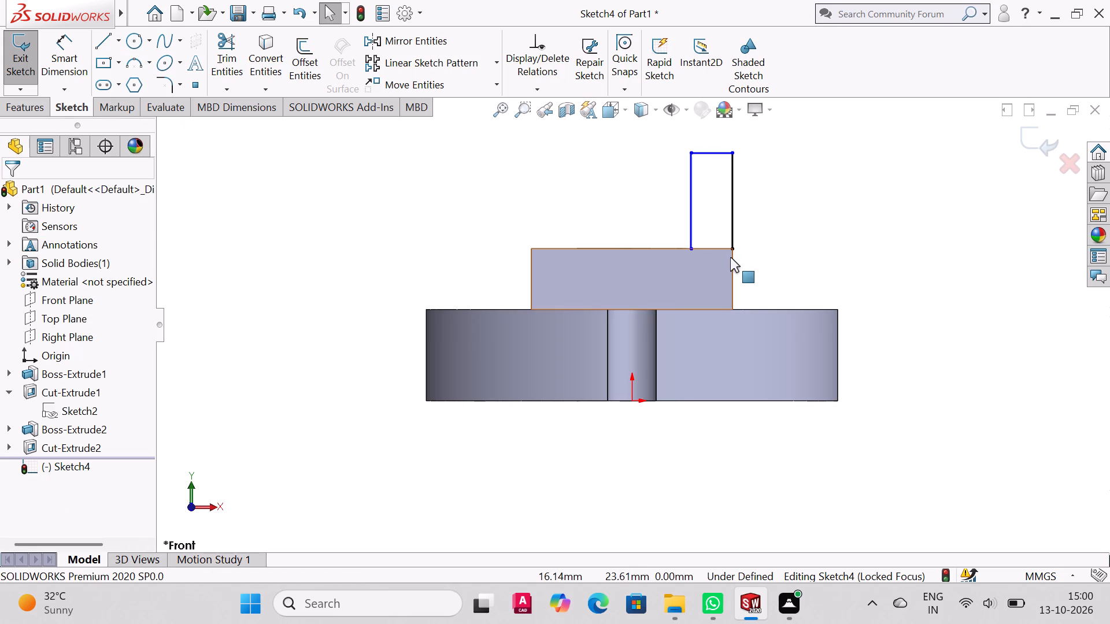
Sketch a matching outline about 15.7 mm high and 8 mm wide from the block's top left corner, ending on its top edge.
click(102, 39)
click(531, 247)
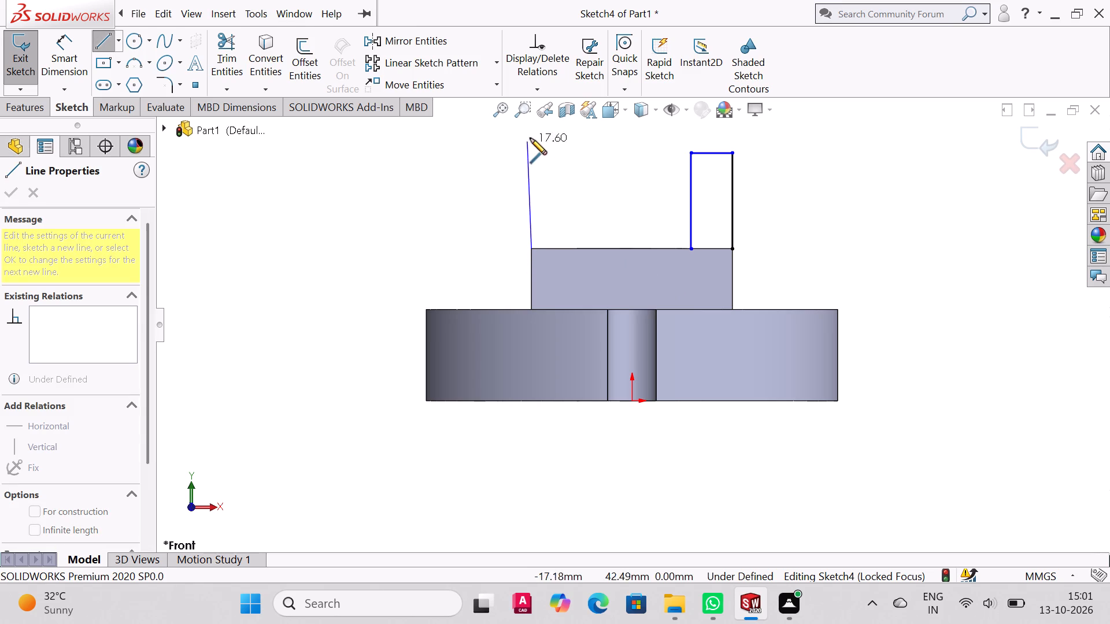
click(531, 152)
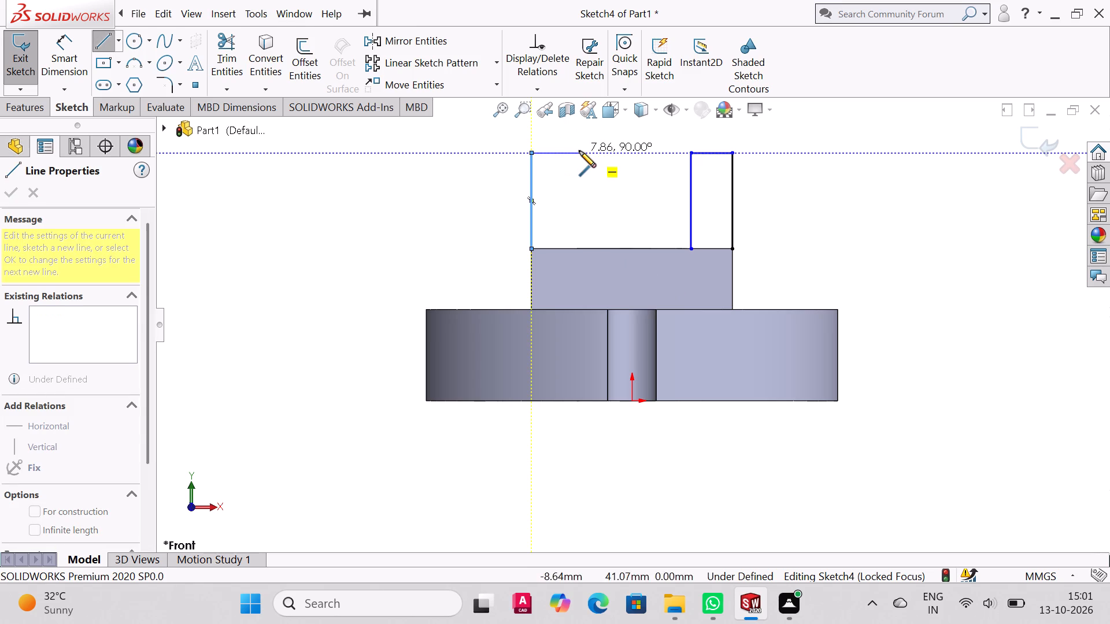
click(578, 154)
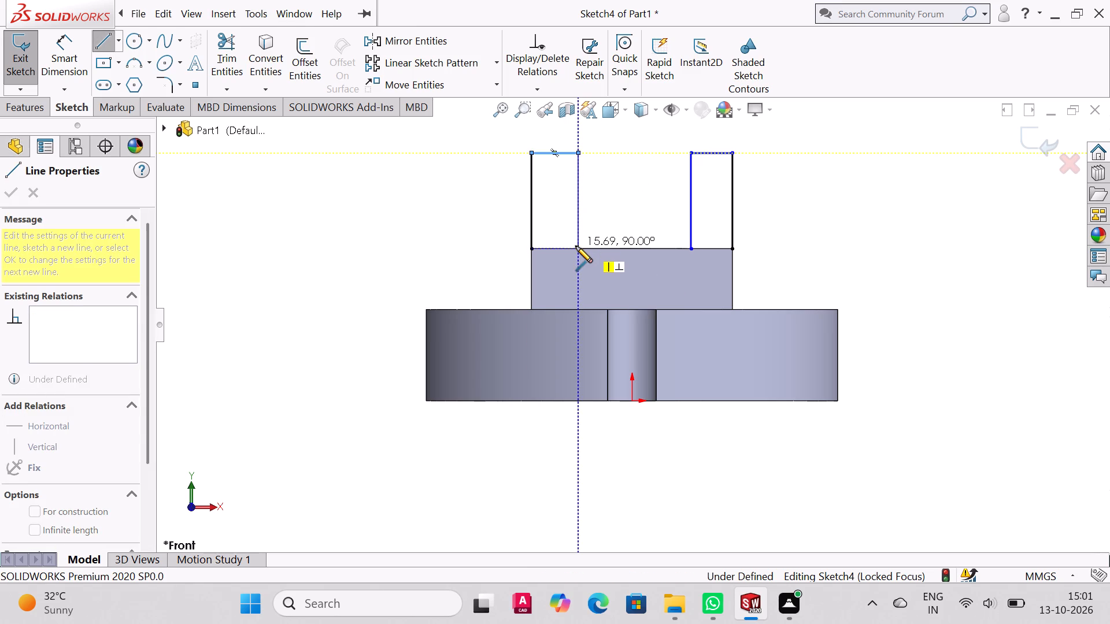
click(576, 249)
right_click(576, 248)
click(620, 261)
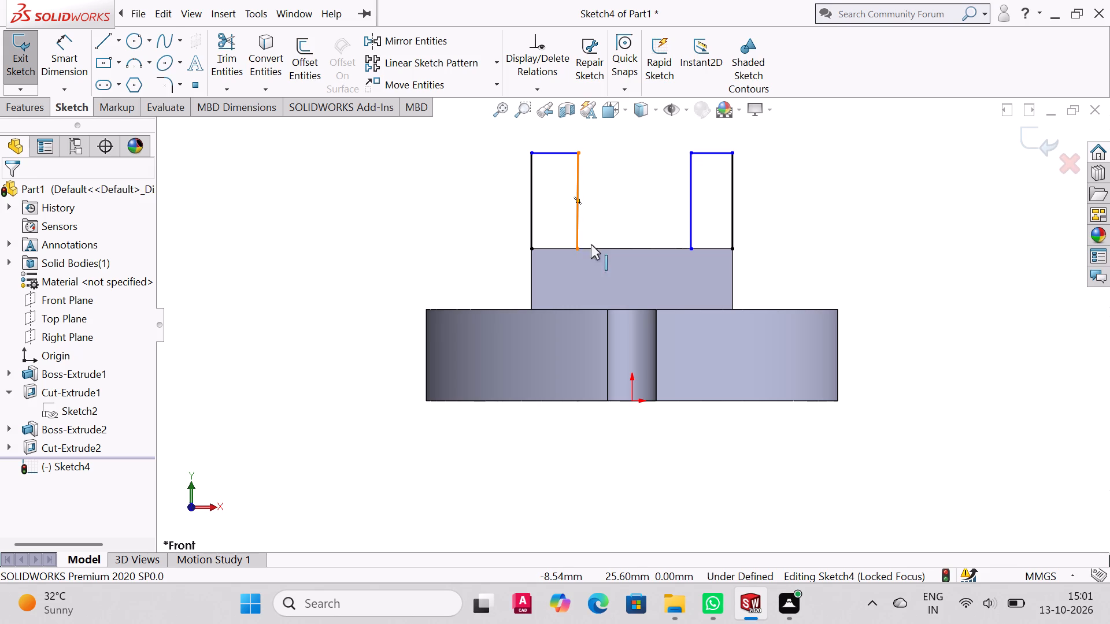
middle_drag(809, 300, 735, 486)
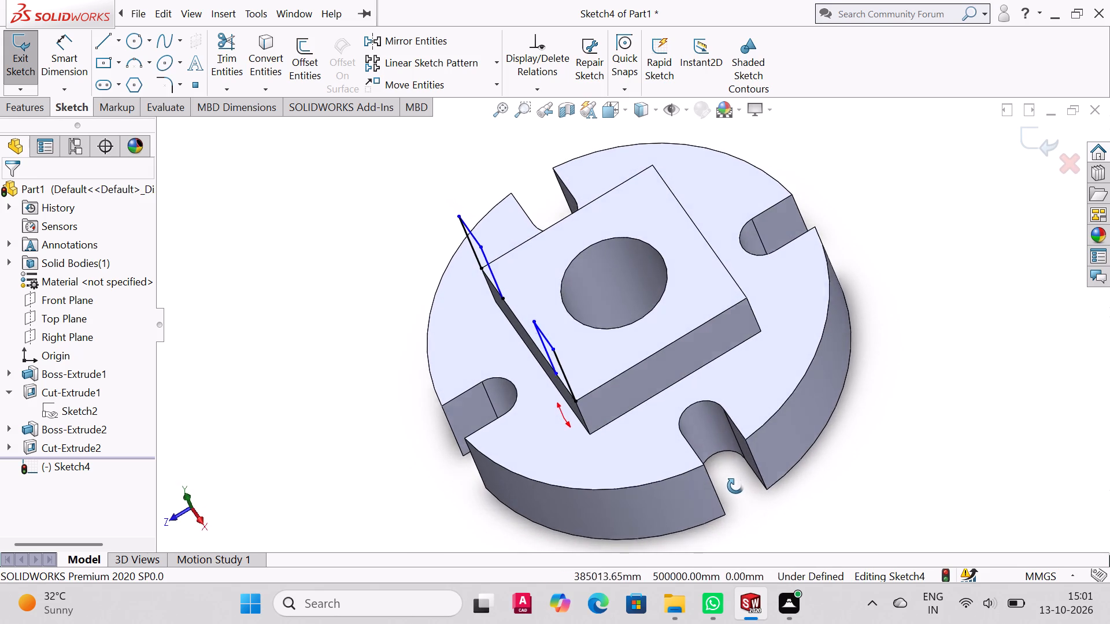
Undo the upright outlines, the block's bore cut and the block's extrusion, back to editing the 33 mm square sketch.
middle_drag(735, 486, 776, 451)
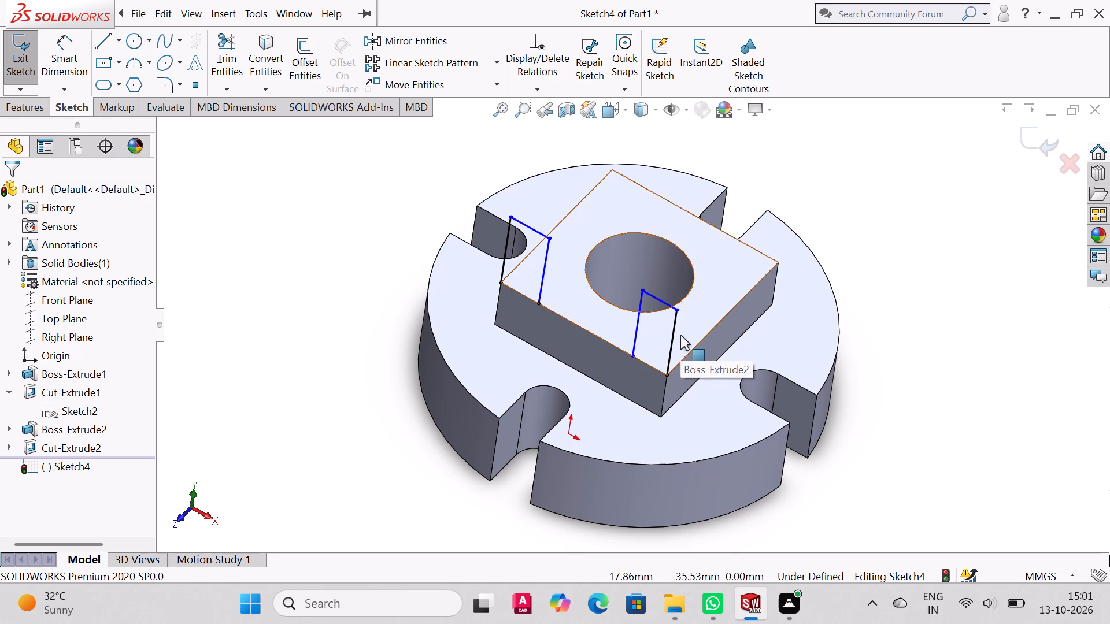
key(ctrl+z)
key(ctrl+z)
key(ctrl+z)
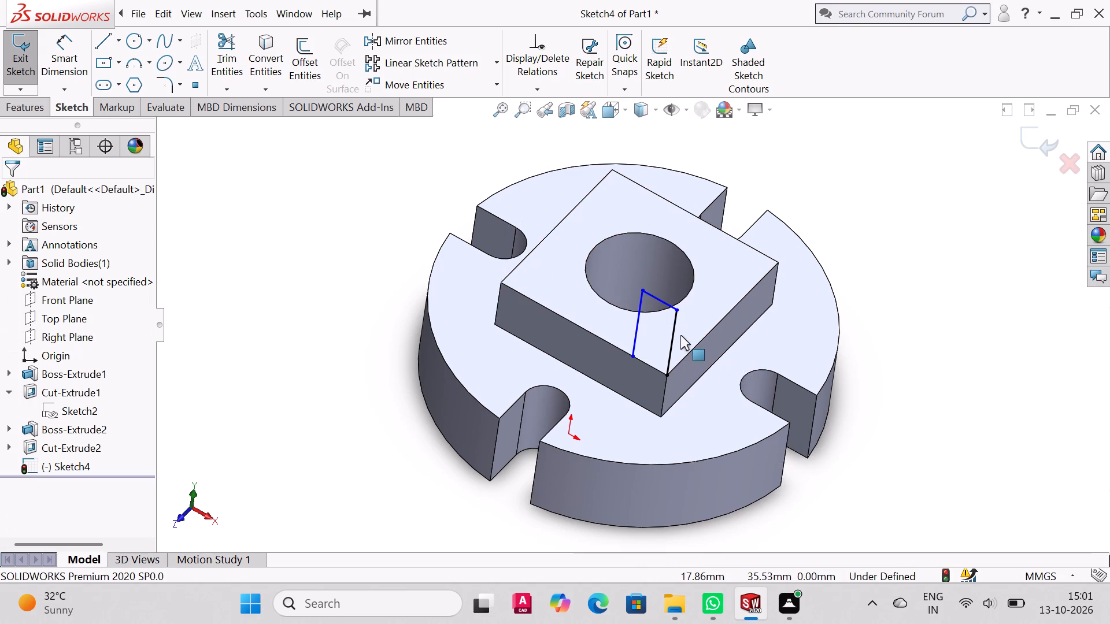
key(ctrl+z)
key(ctrl+z)
key(ctrl+z)
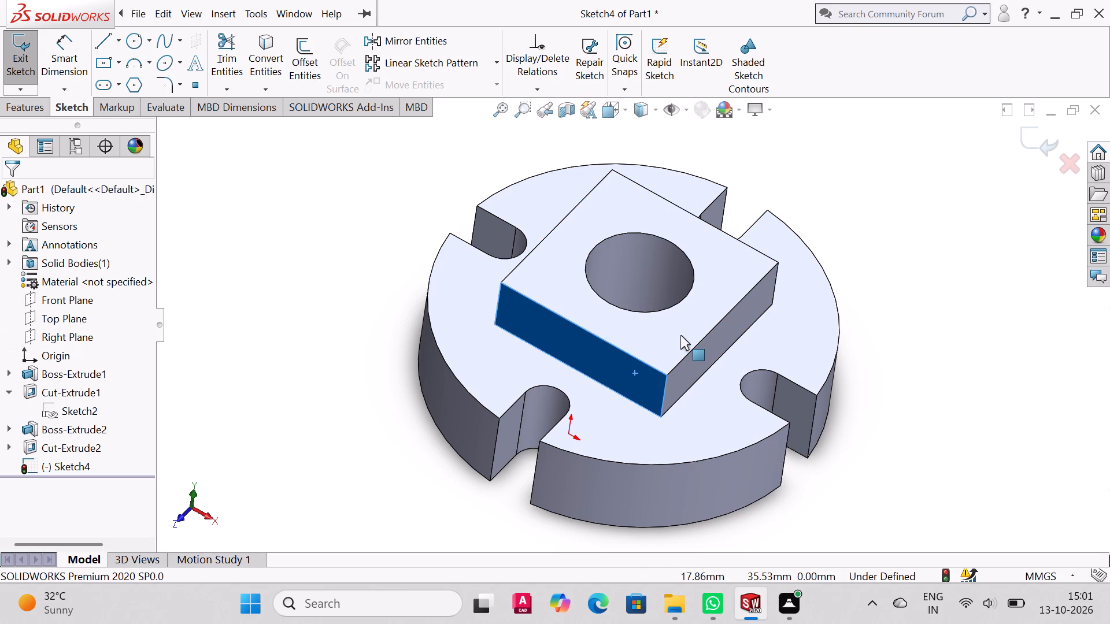
key(ctrl+z)
key(ctrl+z)
key(ctrl+z)
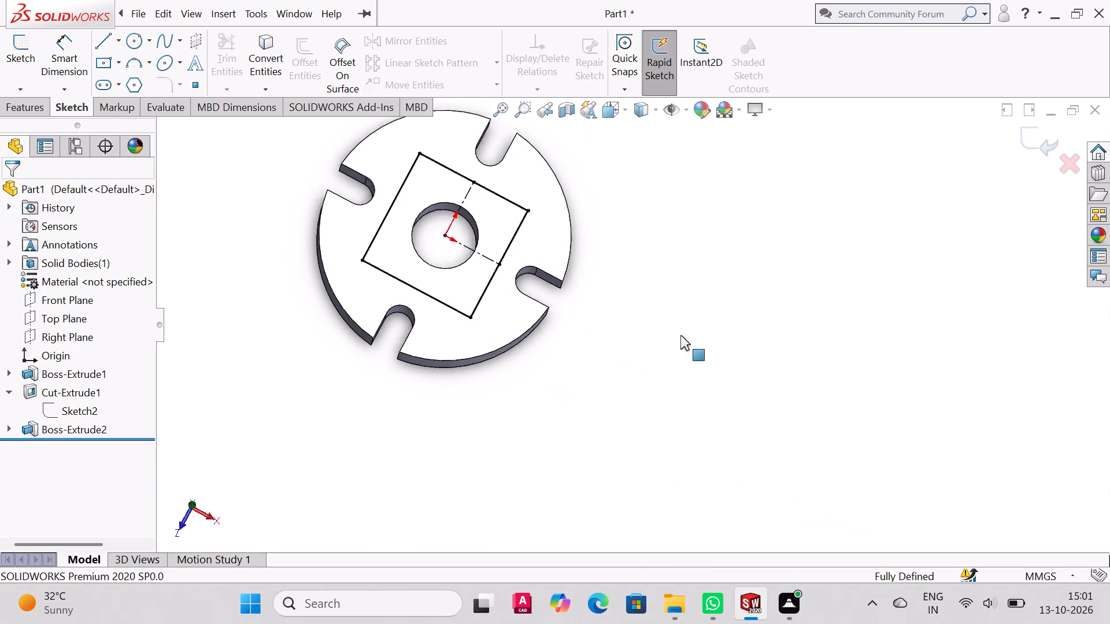
middle_drag(690, 313, 715, 435)
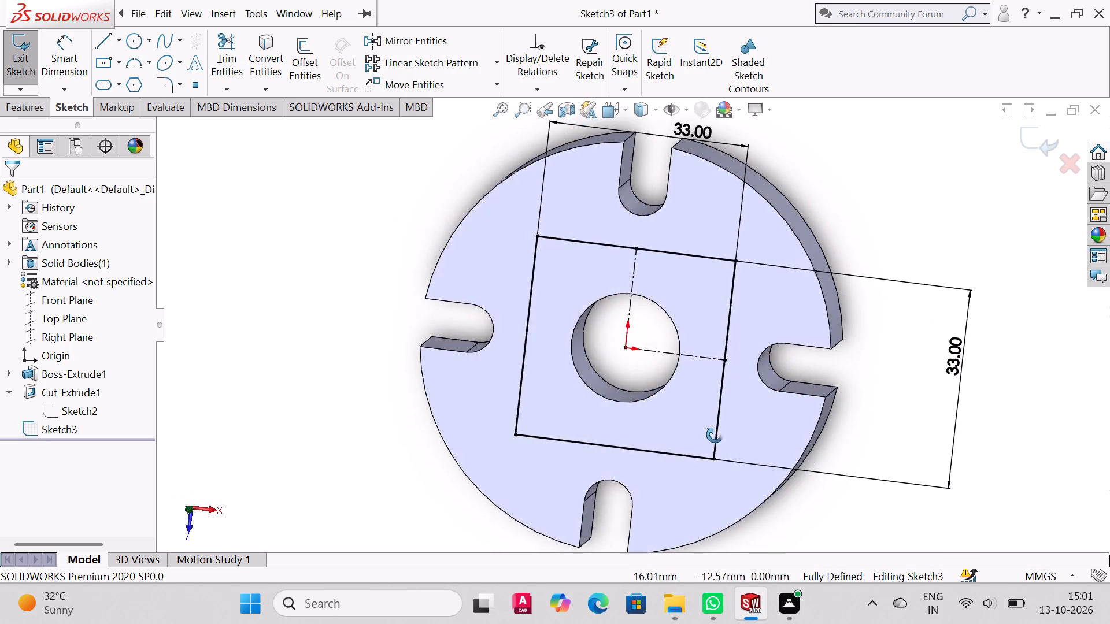
middle_drag(715, 435, 738, 410)
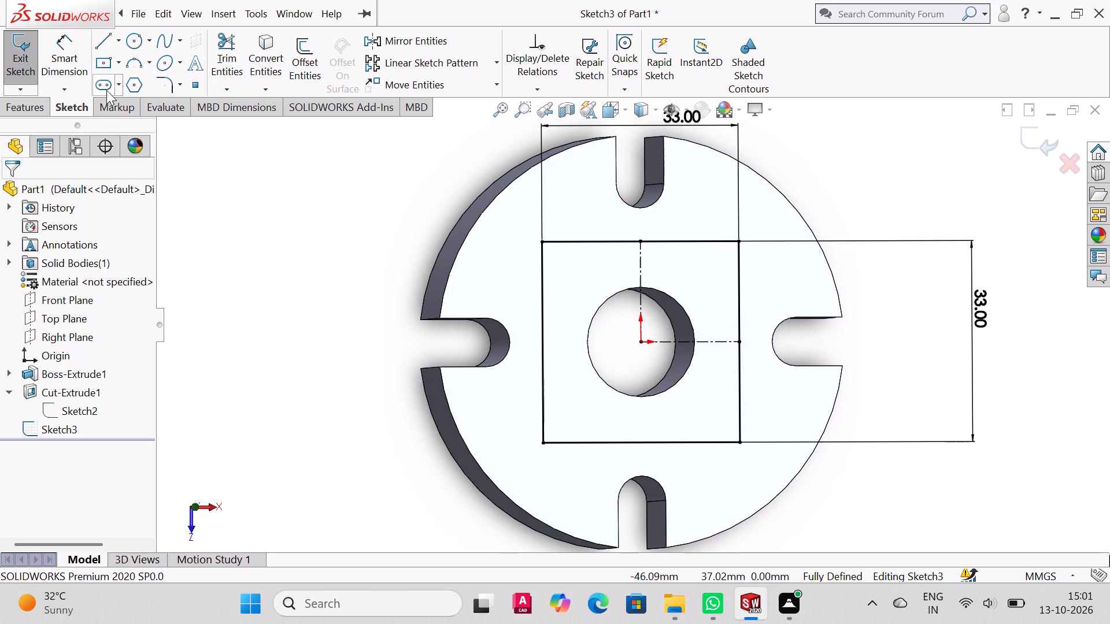
Sketch a vertical midpoint line centred on the origin, extending about 11 mm to each side inside the square.
click(103, 40)
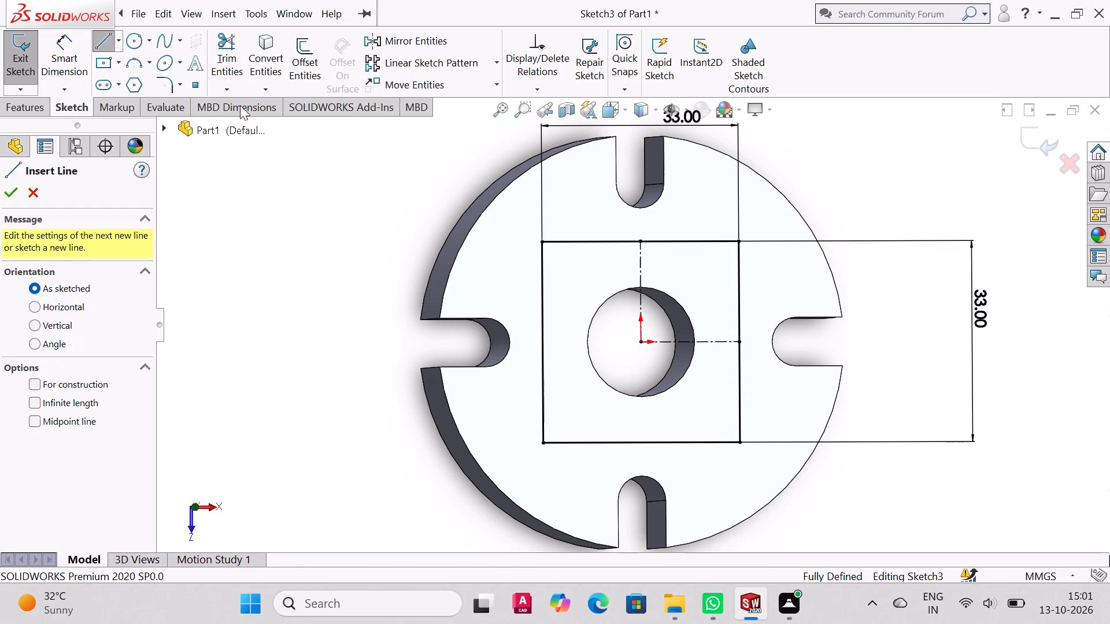
middle_drag(653, 297, 635, 299)
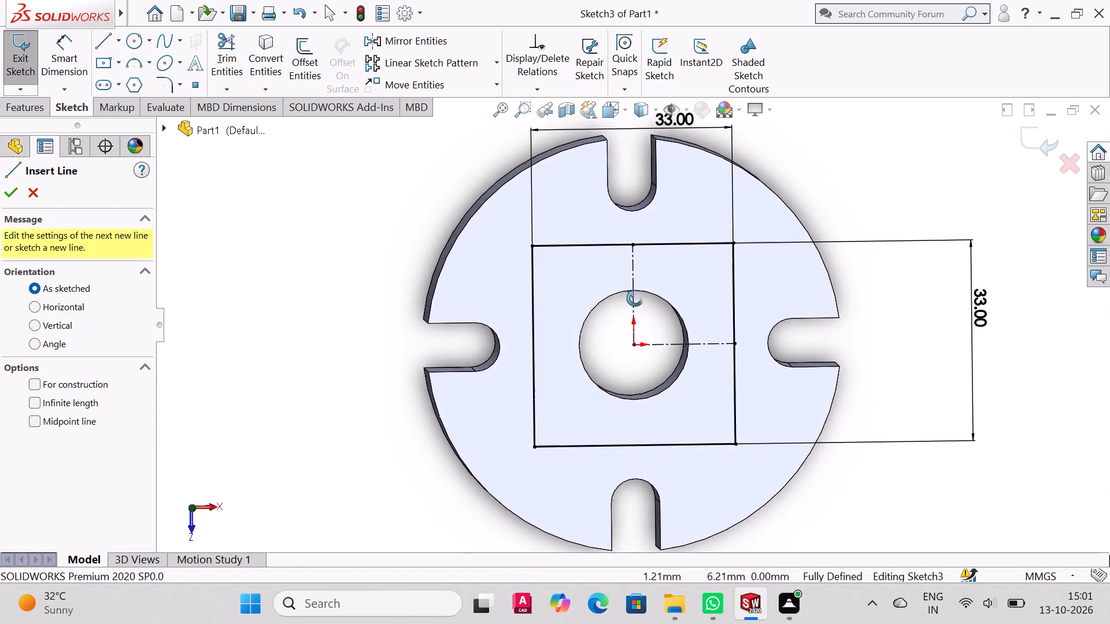
middle_drag(635, 299, 643, 309)
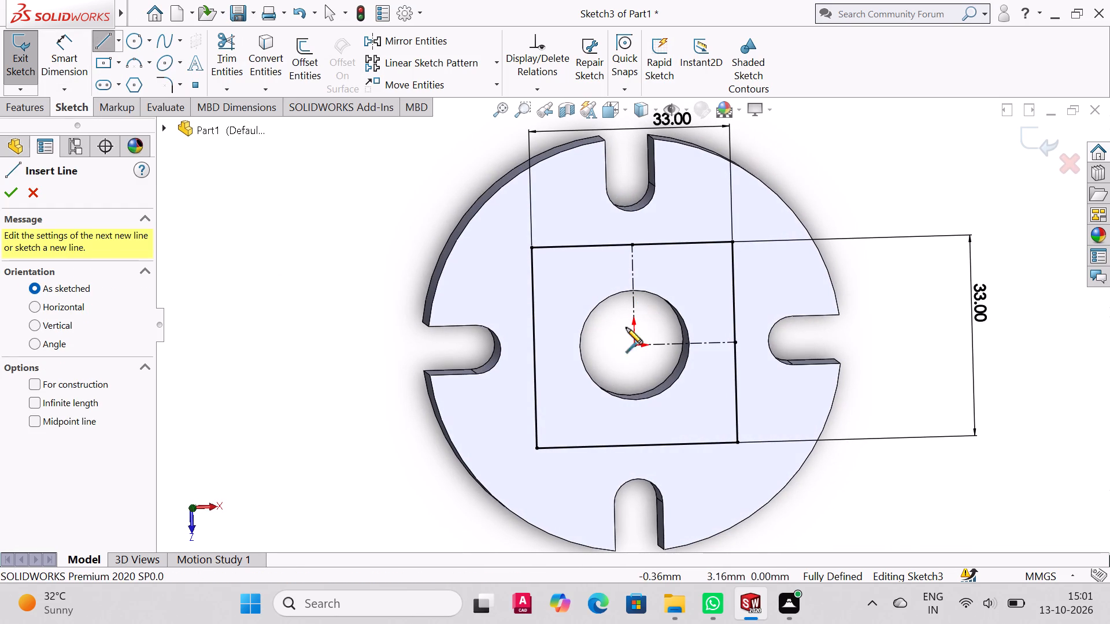
click(32, 424)
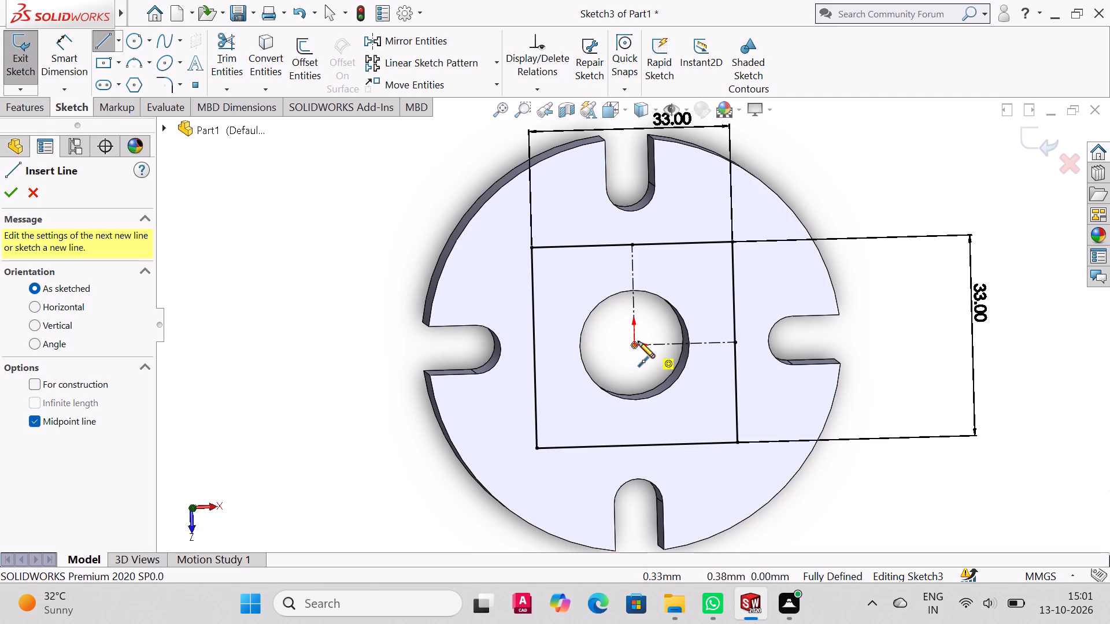
click(636, 345)
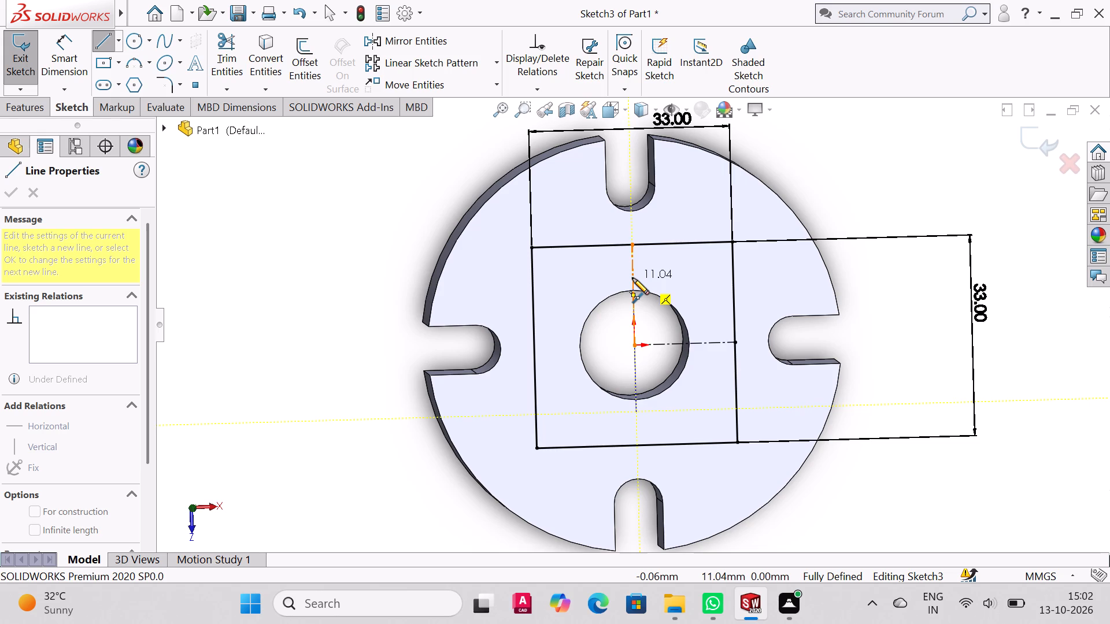
click(632, 278)
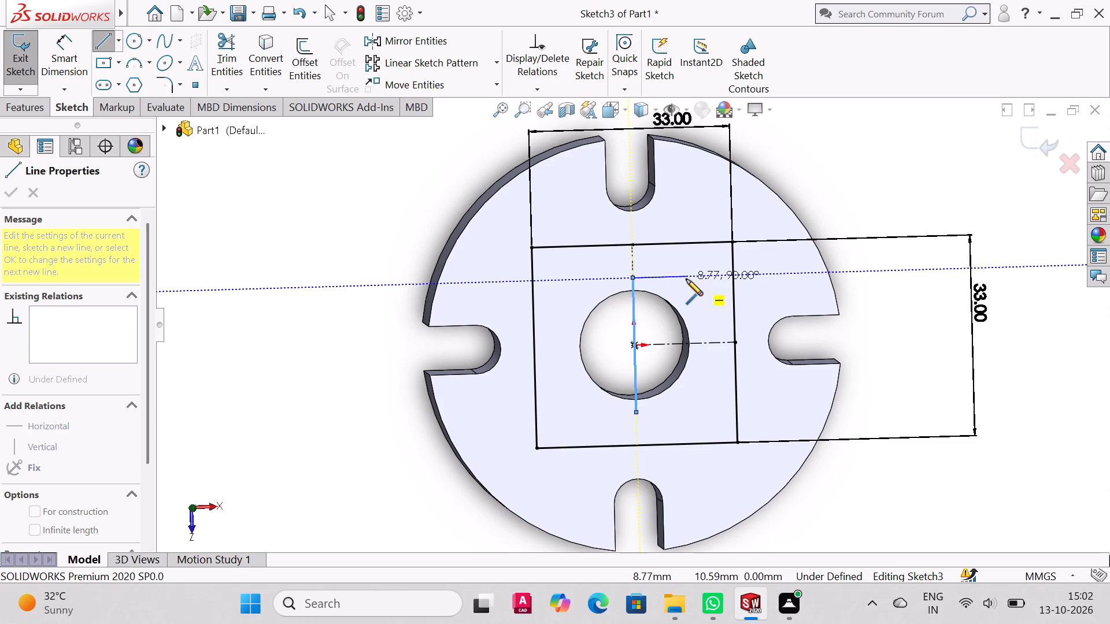
key(Escape)
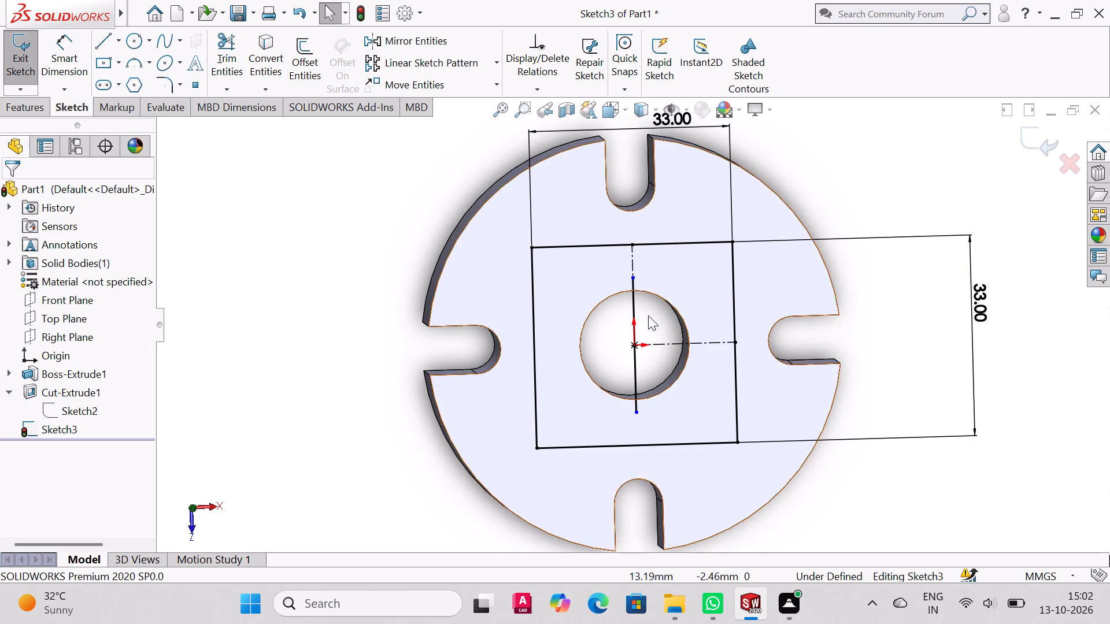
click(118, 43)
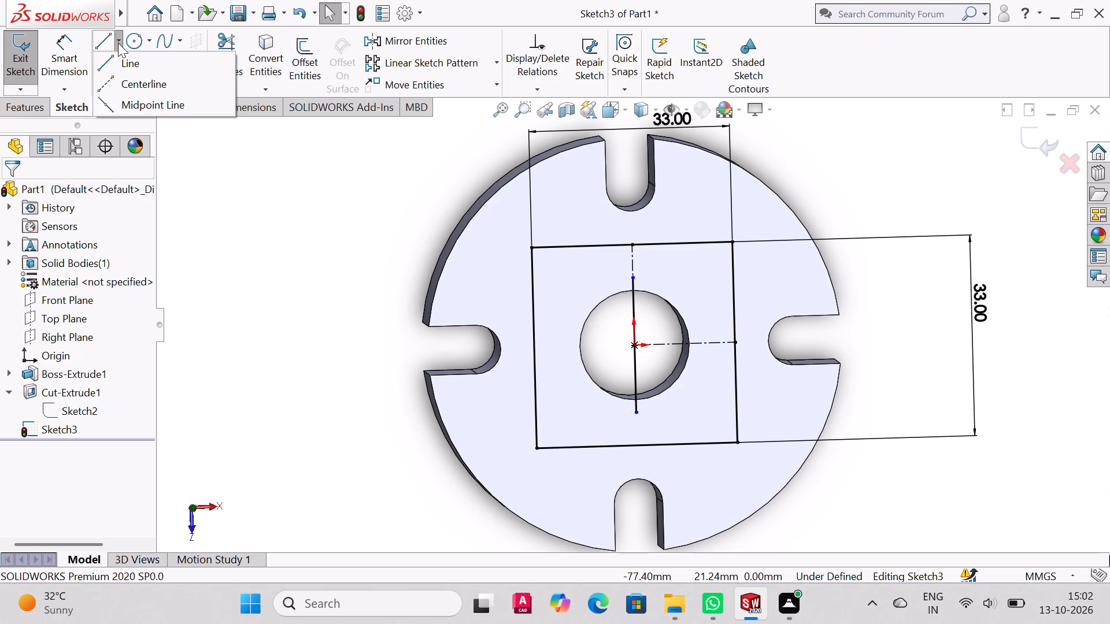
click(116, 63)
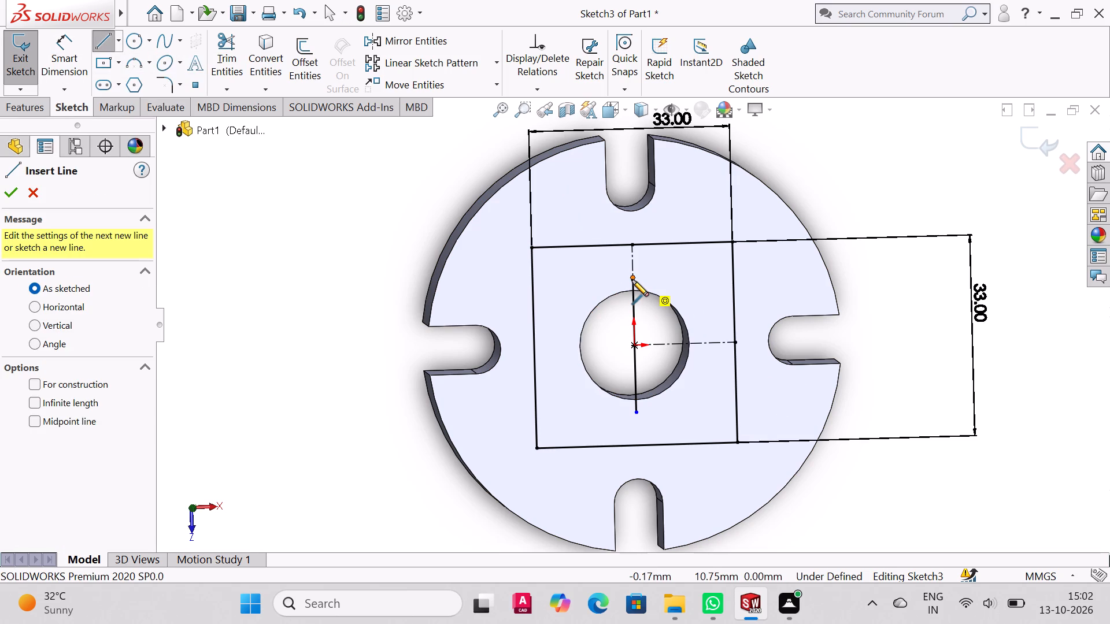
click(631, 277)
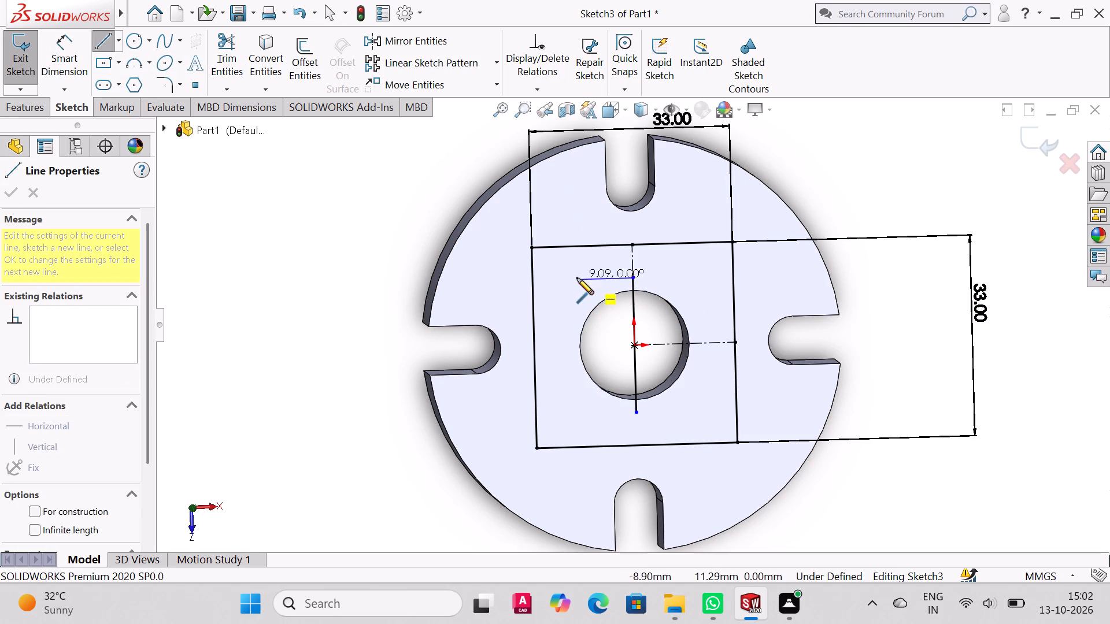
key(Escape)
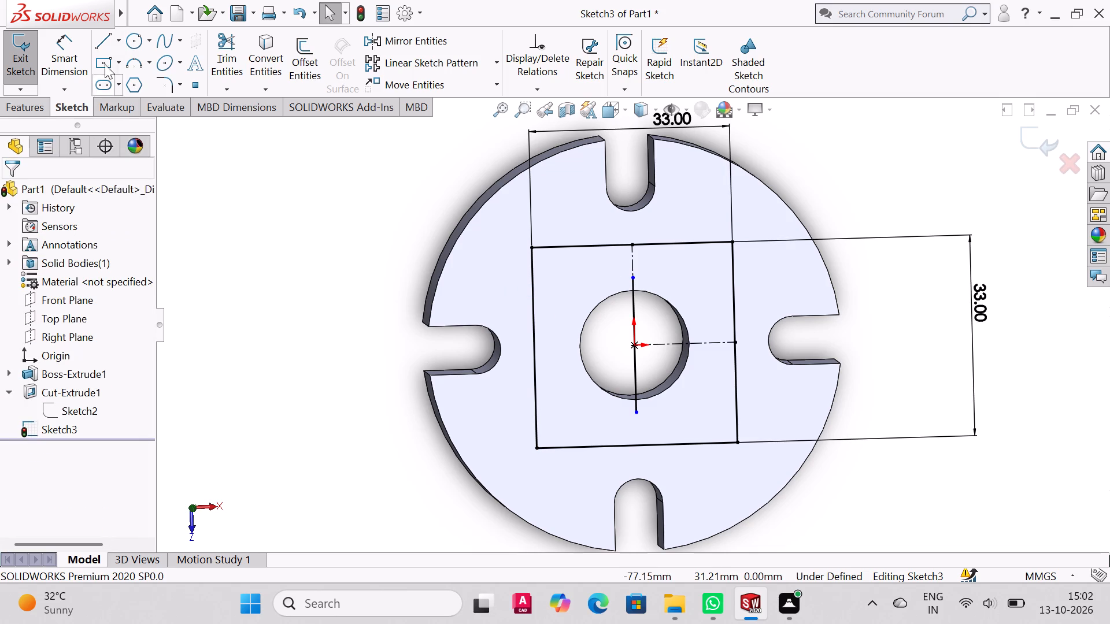
Sketch a horizontal midpoint line about 22.5 mm long, centred on the upper end of the vertical line.
click(106, 49)
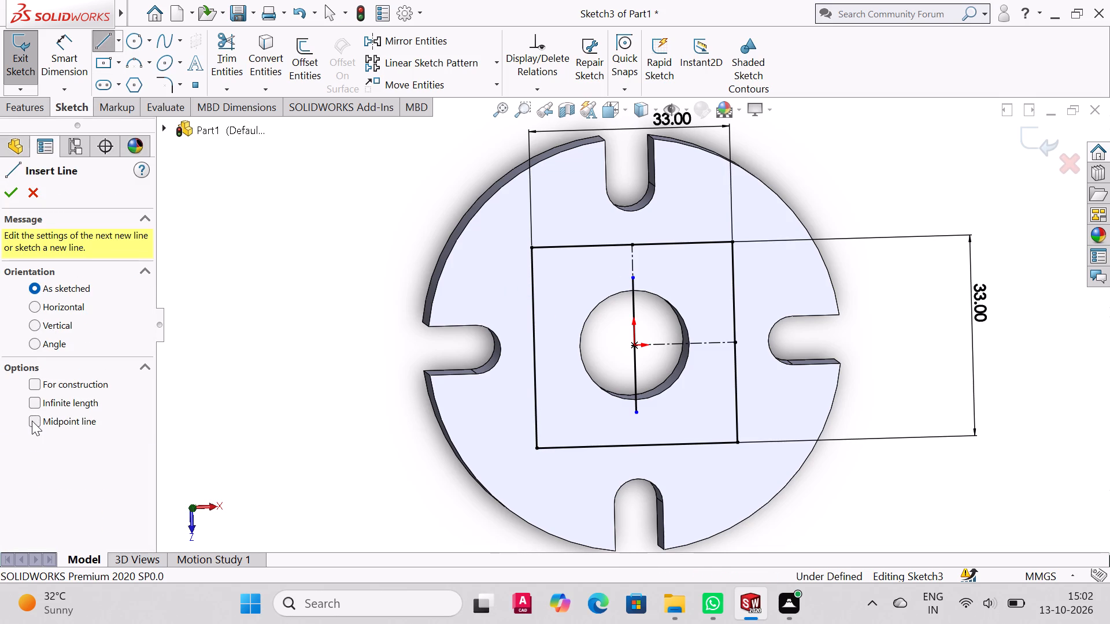
click(32, 421)
click(634, 278)
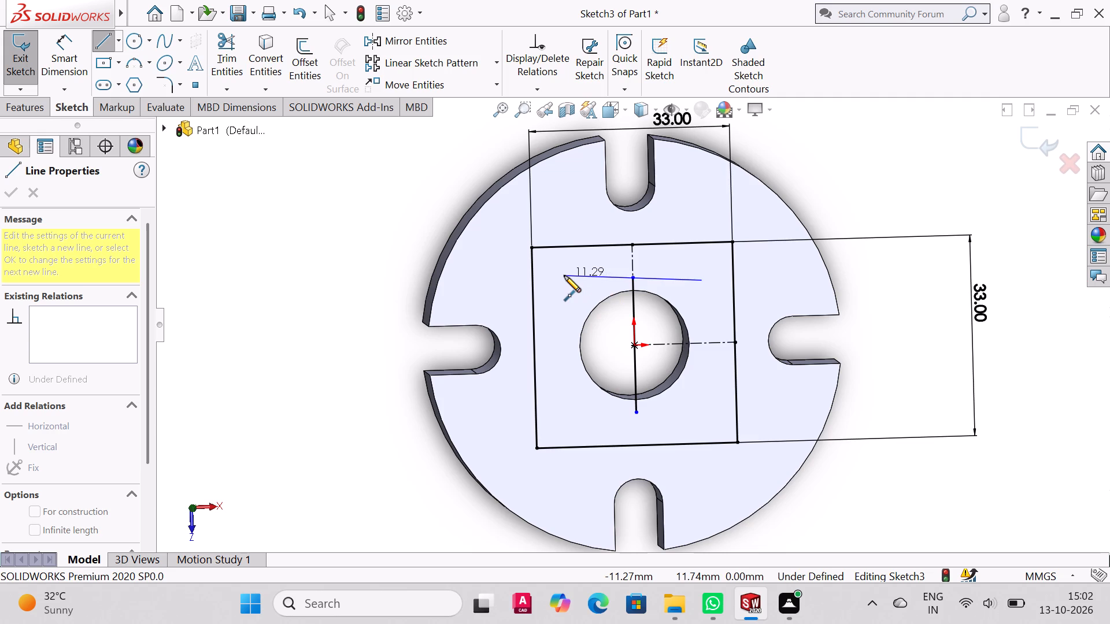
click(564, 277)
right_click(564, 277)
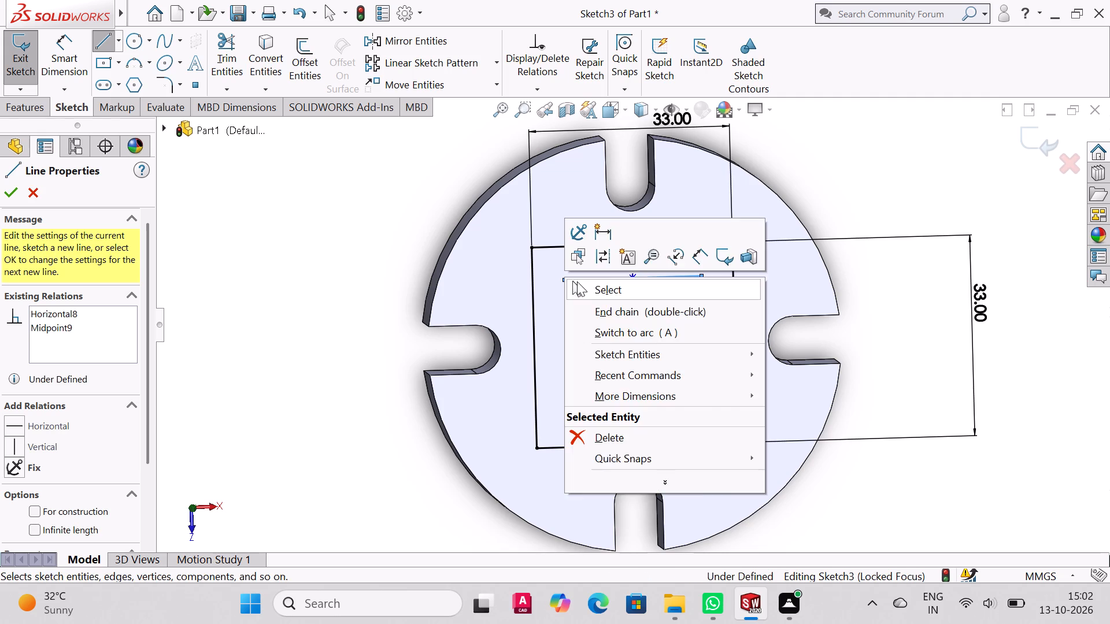
click(591, 284)
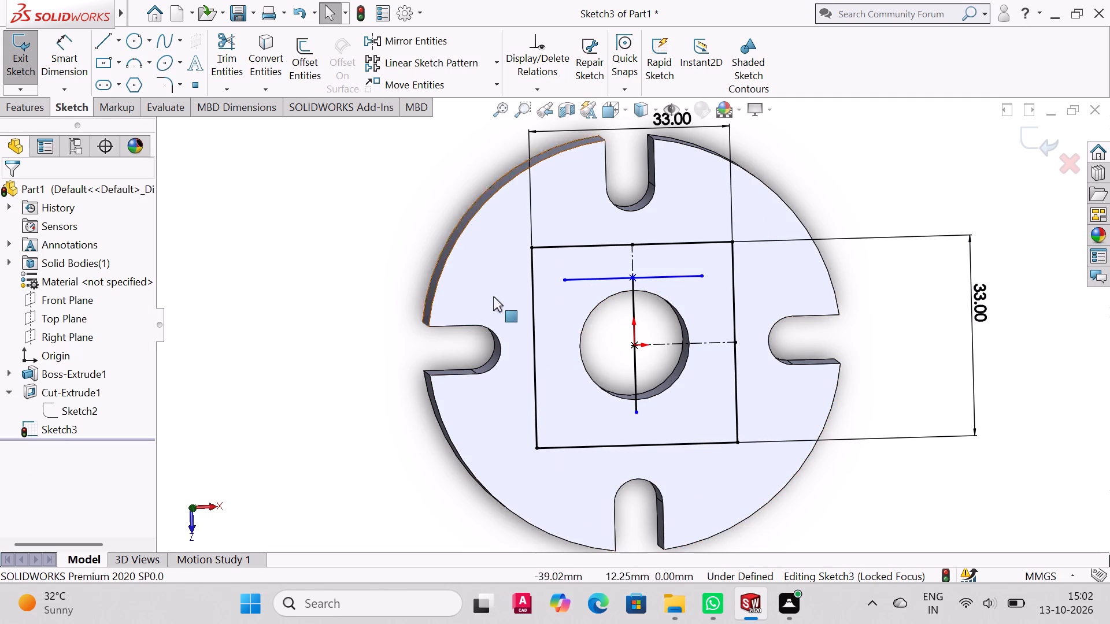
Mirror the horizontal line about the square's horizontal centerline, keeping the original as a copy.
click(393, 44)
click(667, 277)
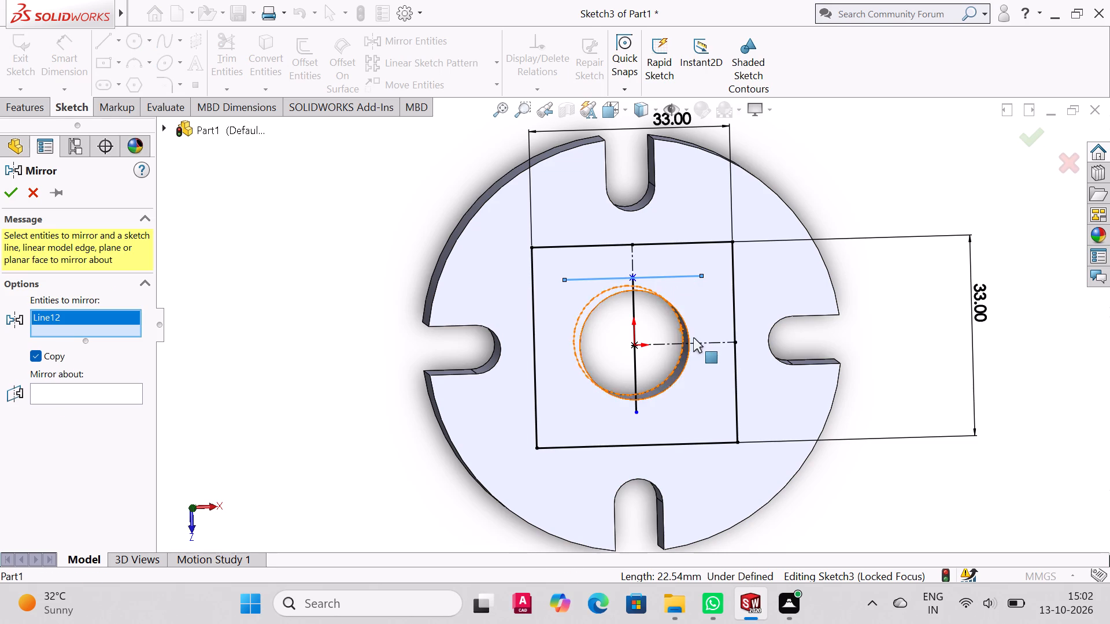
click(704, 342)
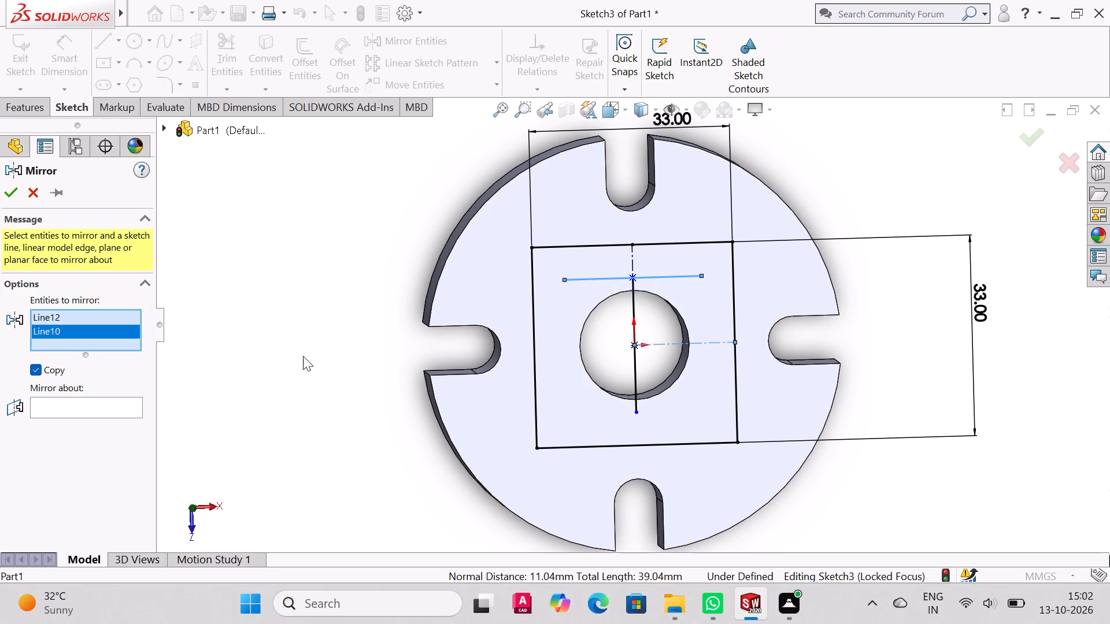
key(ctrl+z)
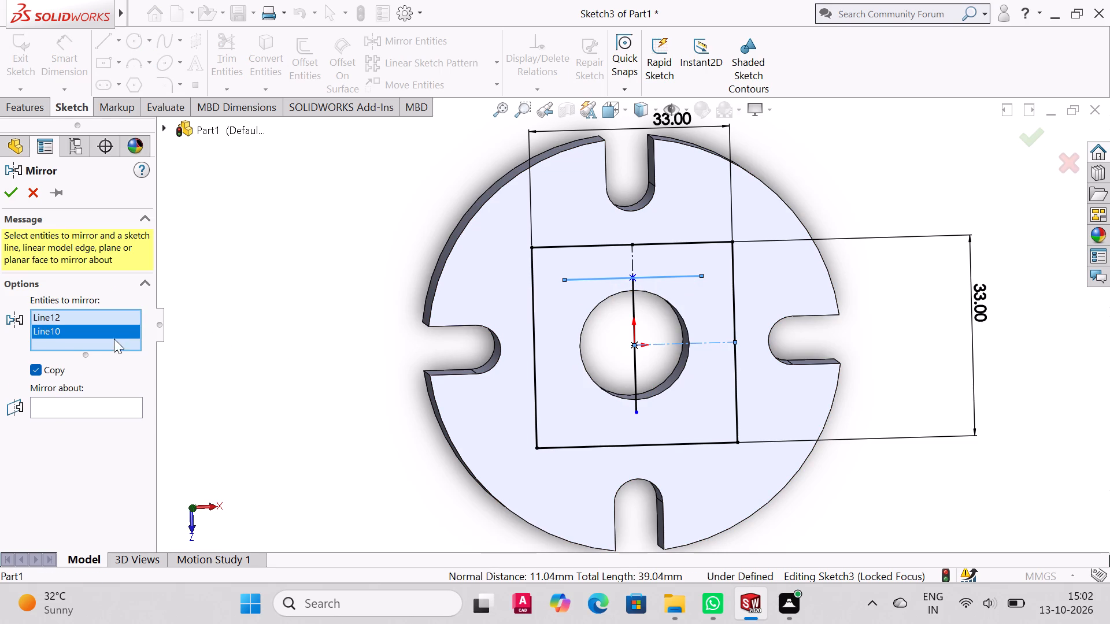
right_click(111, 332)
click(165, 361)
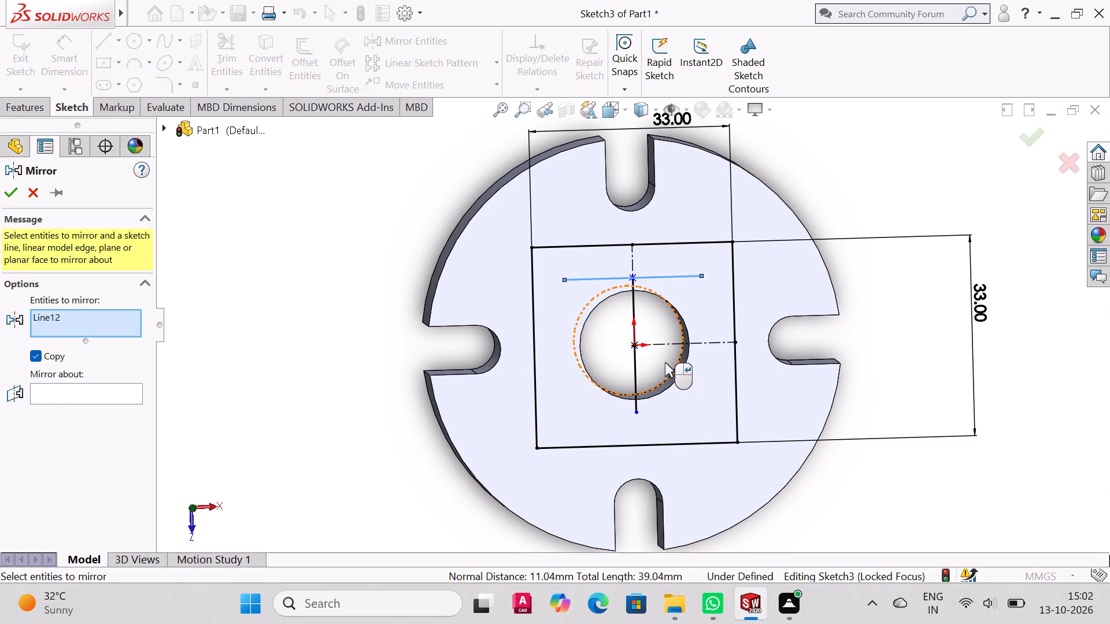
click(63, 392)
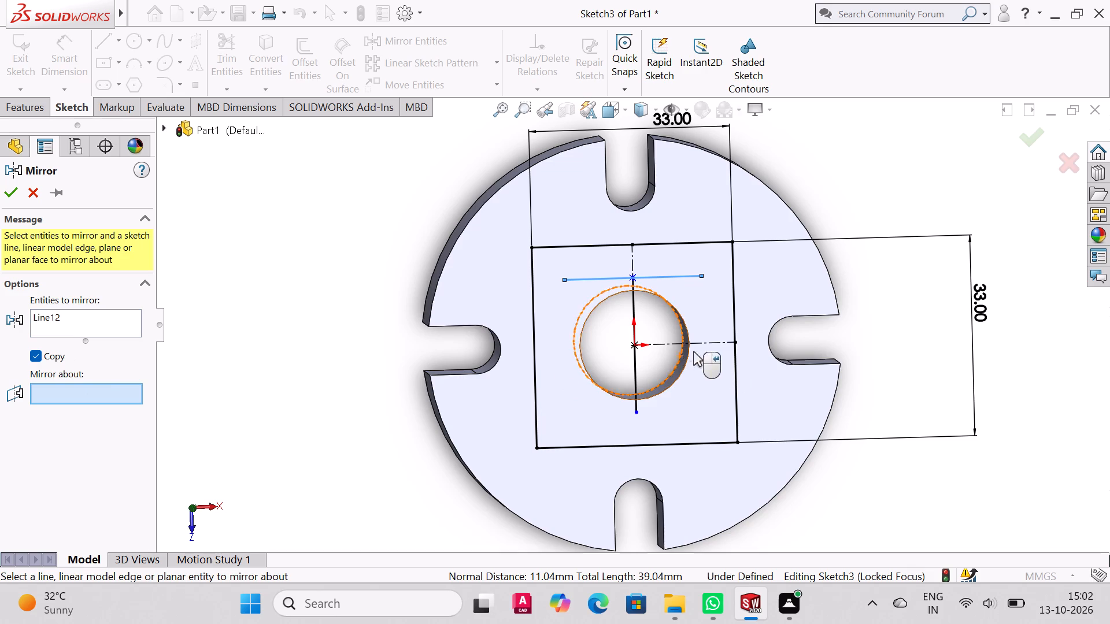
click(709, 344)
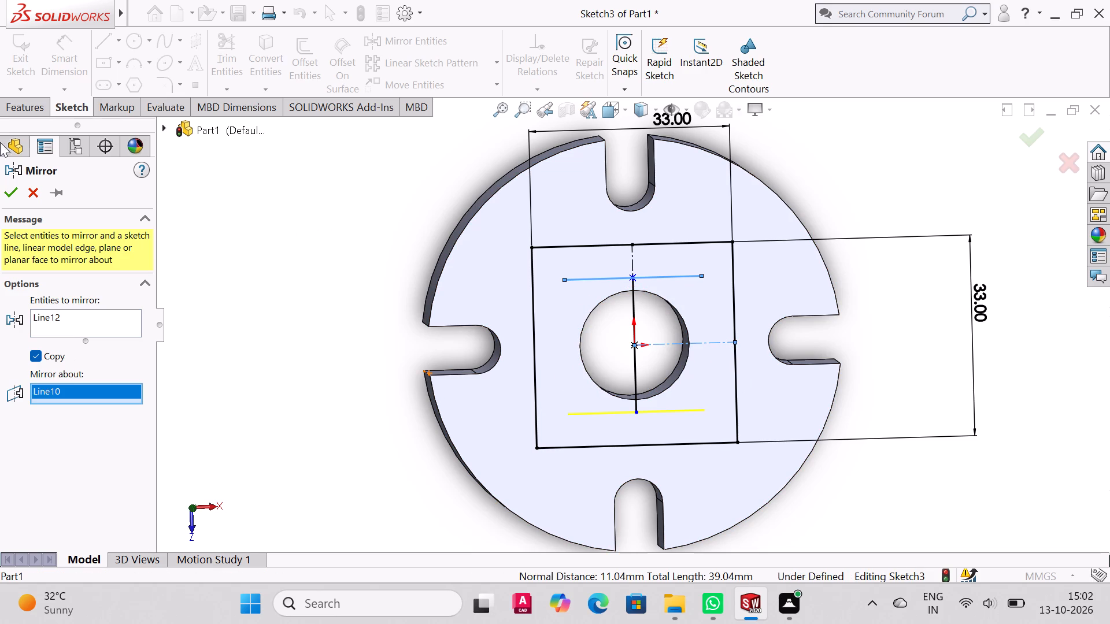
click(9, 200)
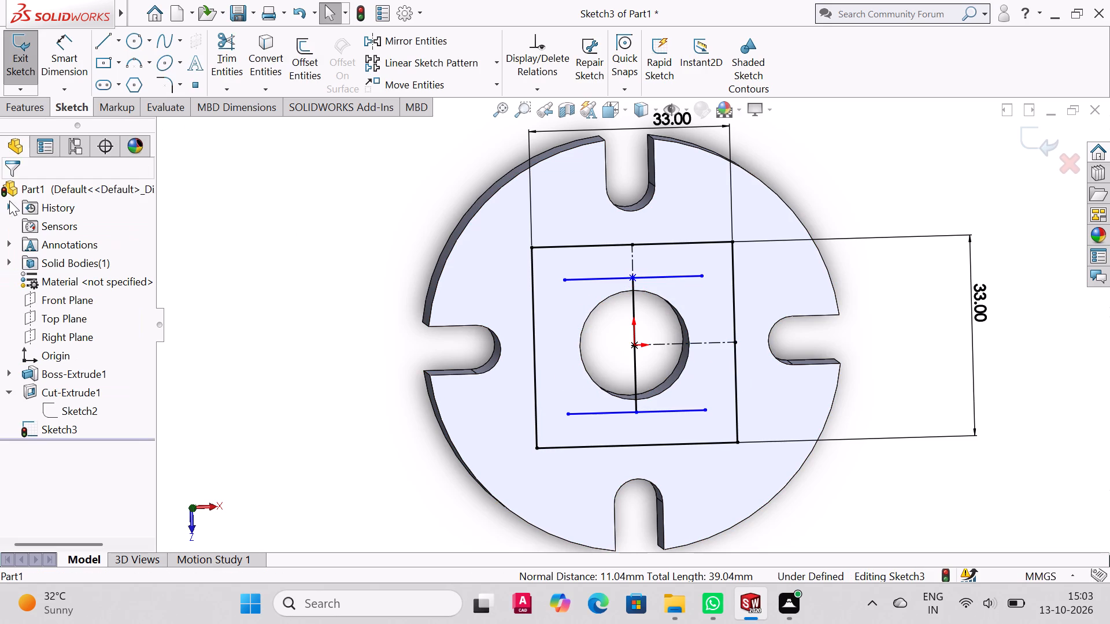
Dimension the upper horizontal line's length and set it to 22 mm.
click(102, 44)
key(Escape)
click(63, 35)
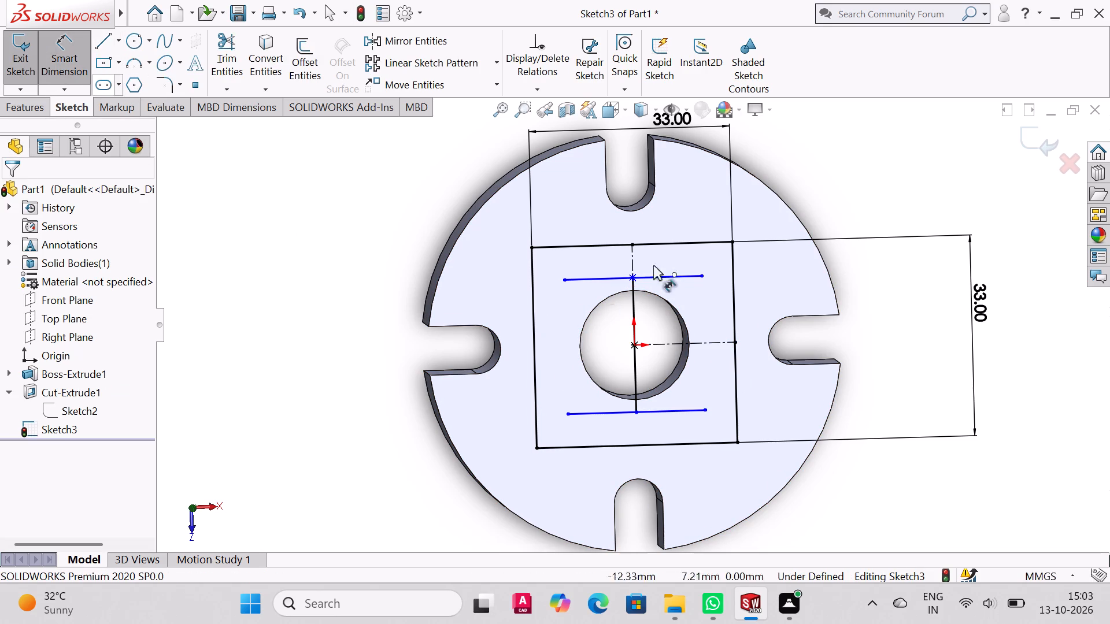
click(675, 276)
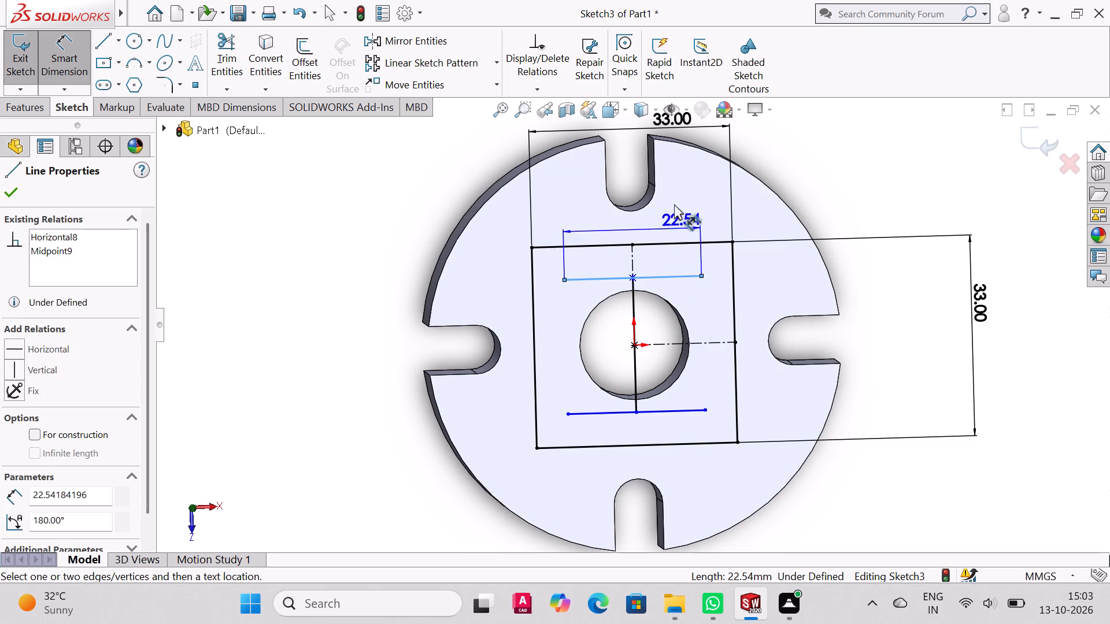
click(653, 177)
key(Escape)
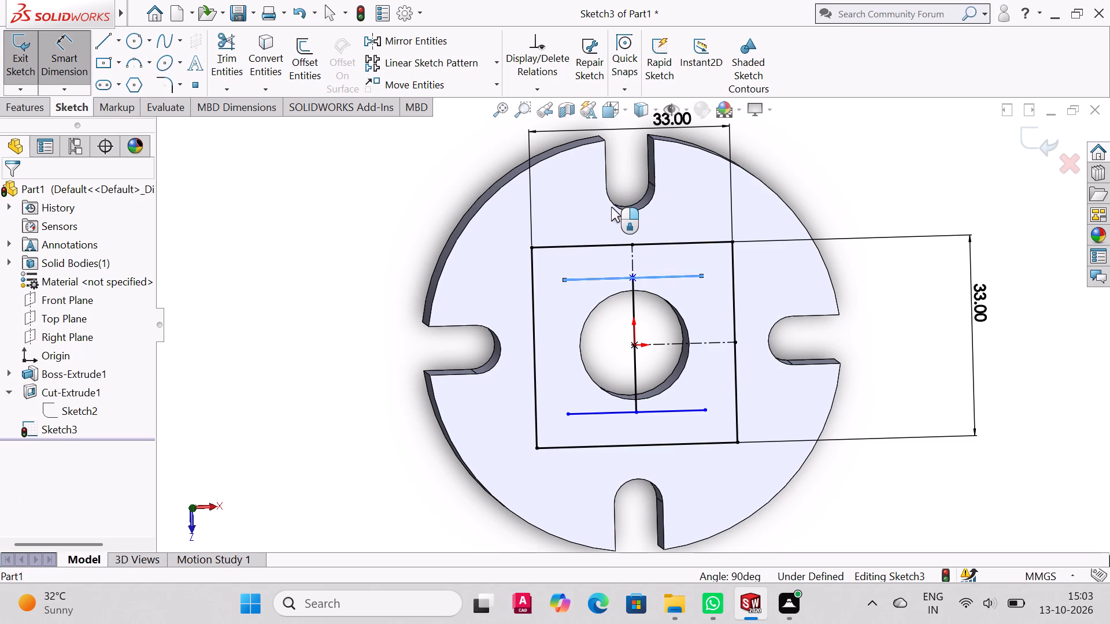
click(651, 225)
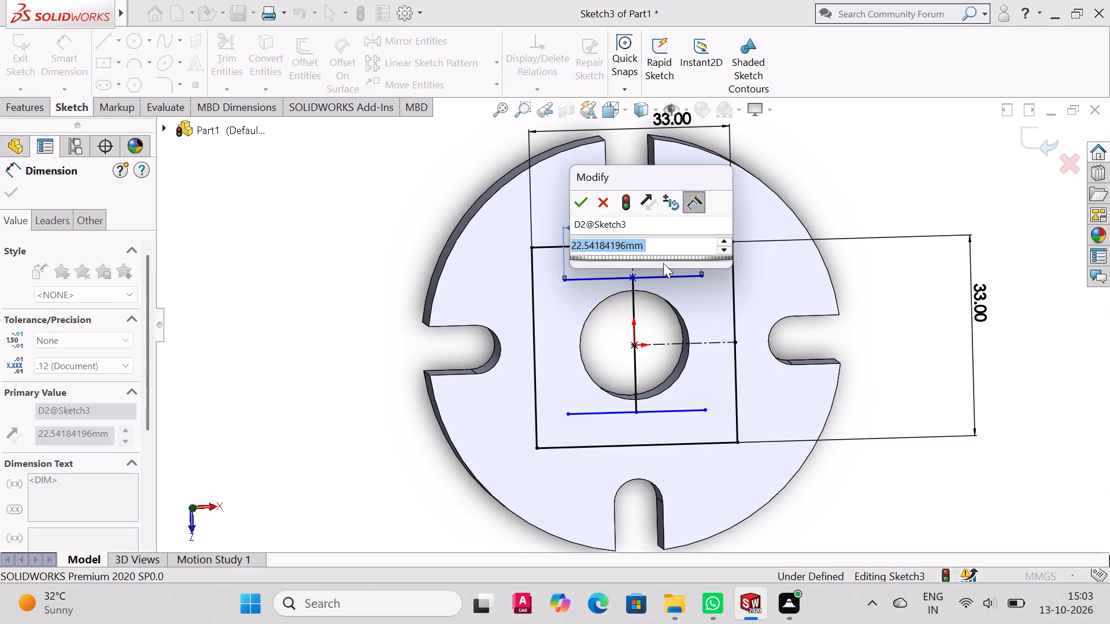
text(22)
click(584, 211)
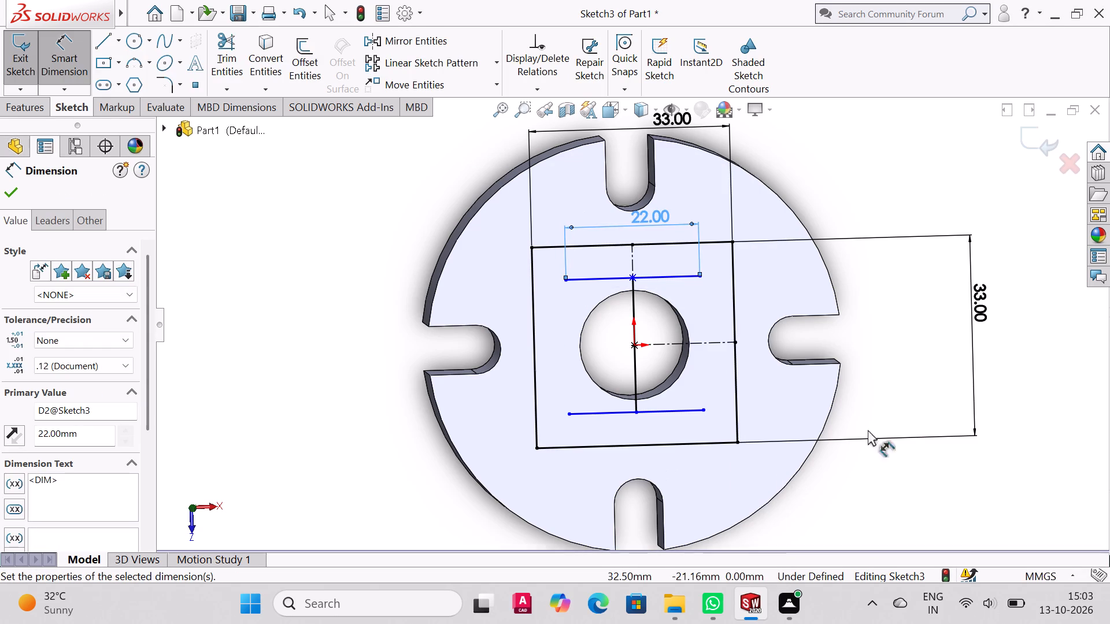
Sketch two vertical lines joining the ends of the upper and lower 22 mm lines to close the inner square.
click(99, 49)
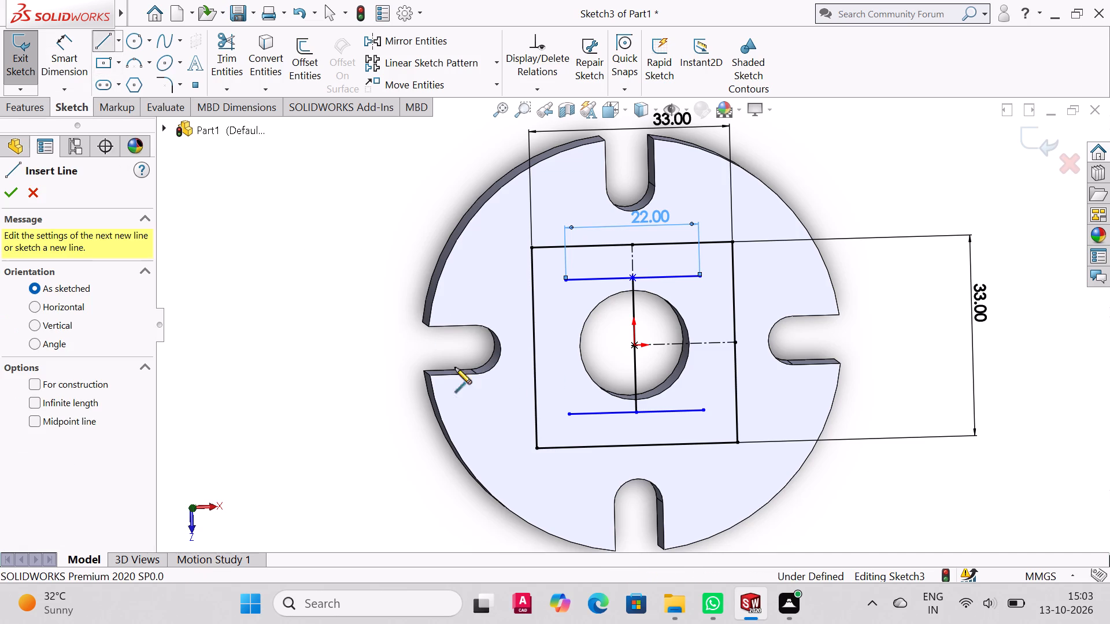
click(700, 275)
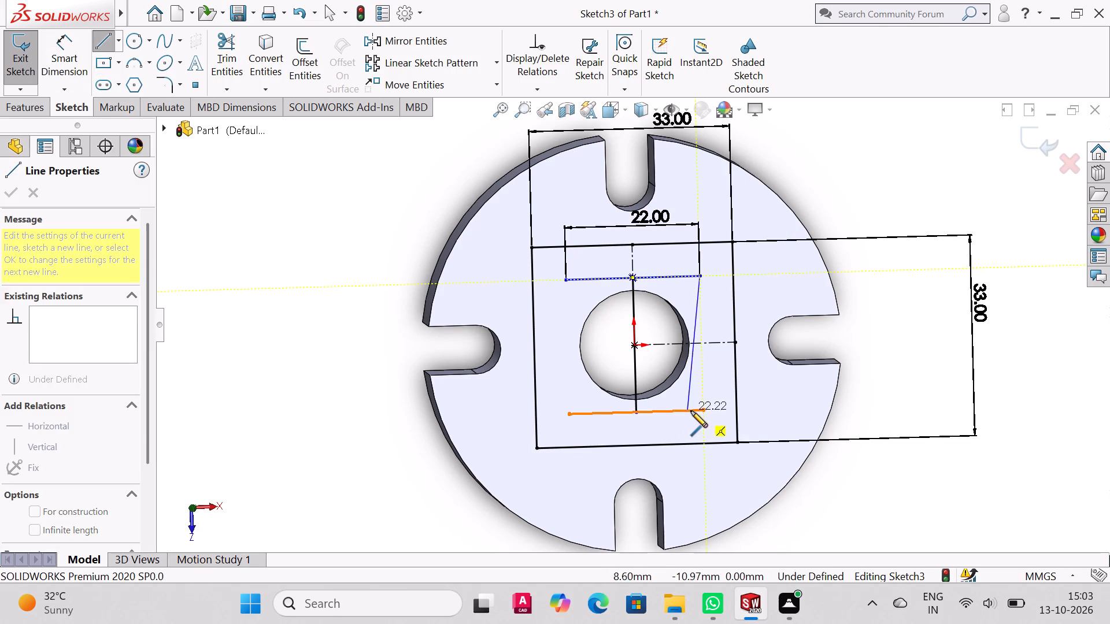
click(704, 411)
right_click(704, 411)
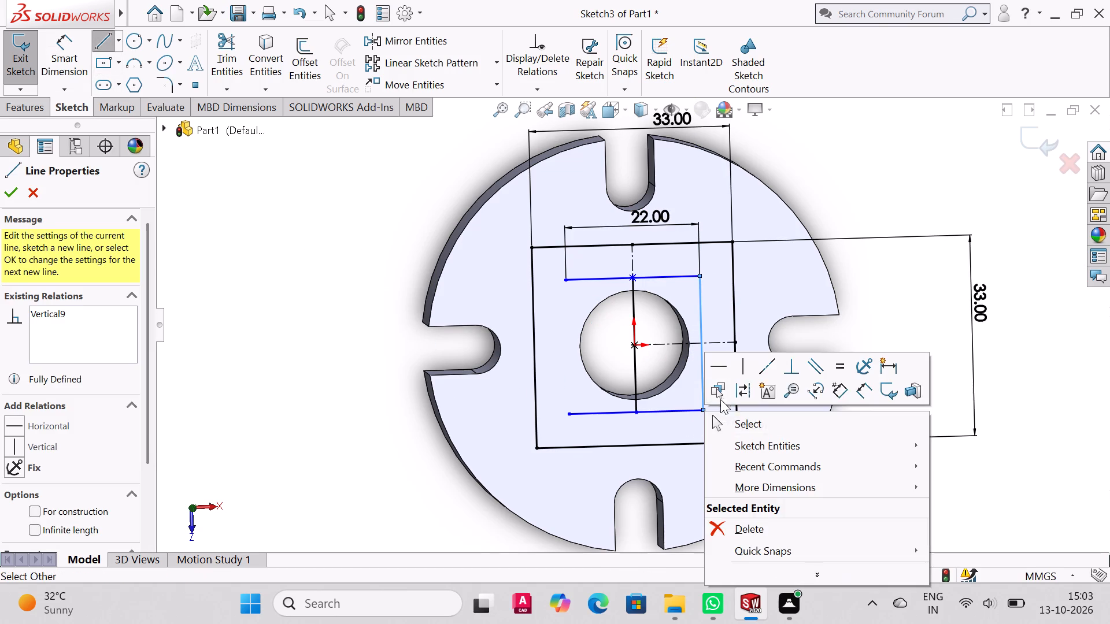
click(745, 425)
click(95, 51)
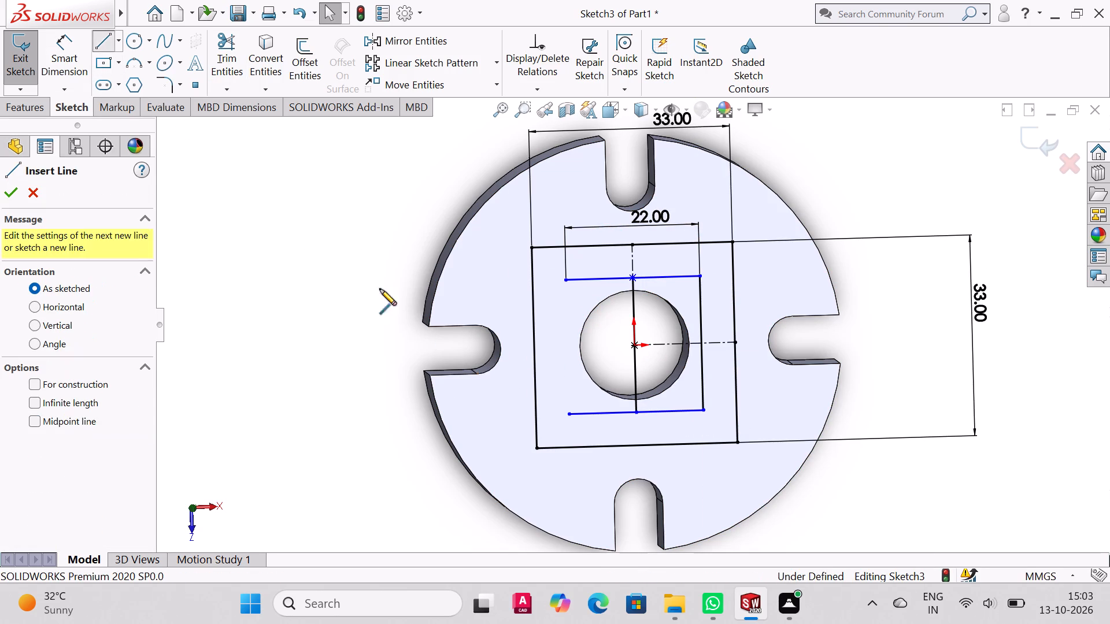
click(565, 282)
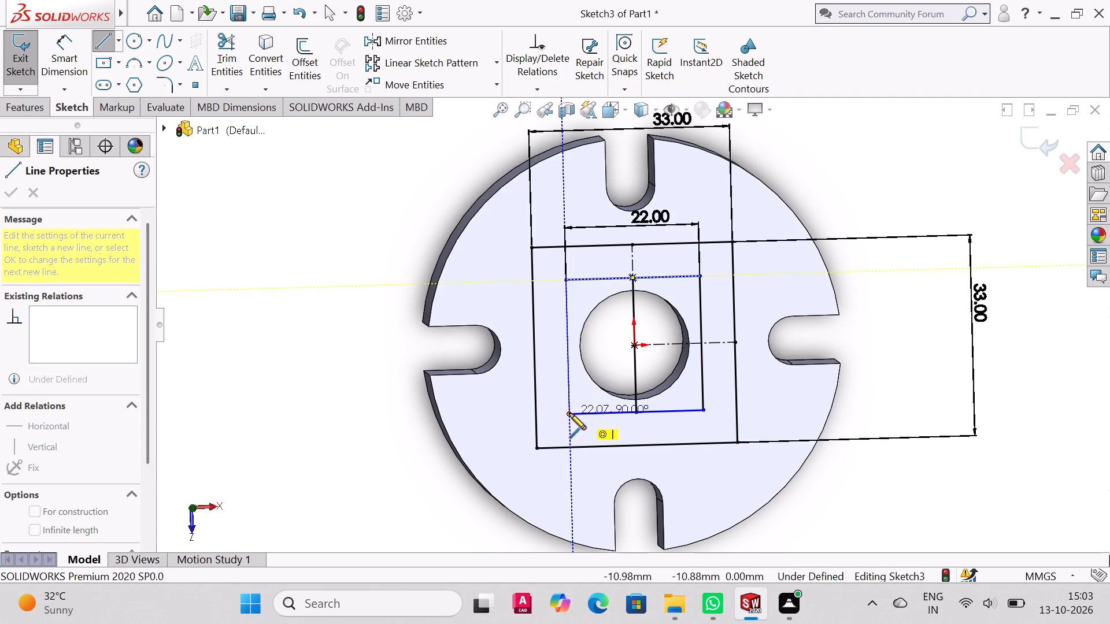
click(569, 413)
right_click(569, 413)
click(617, 425)
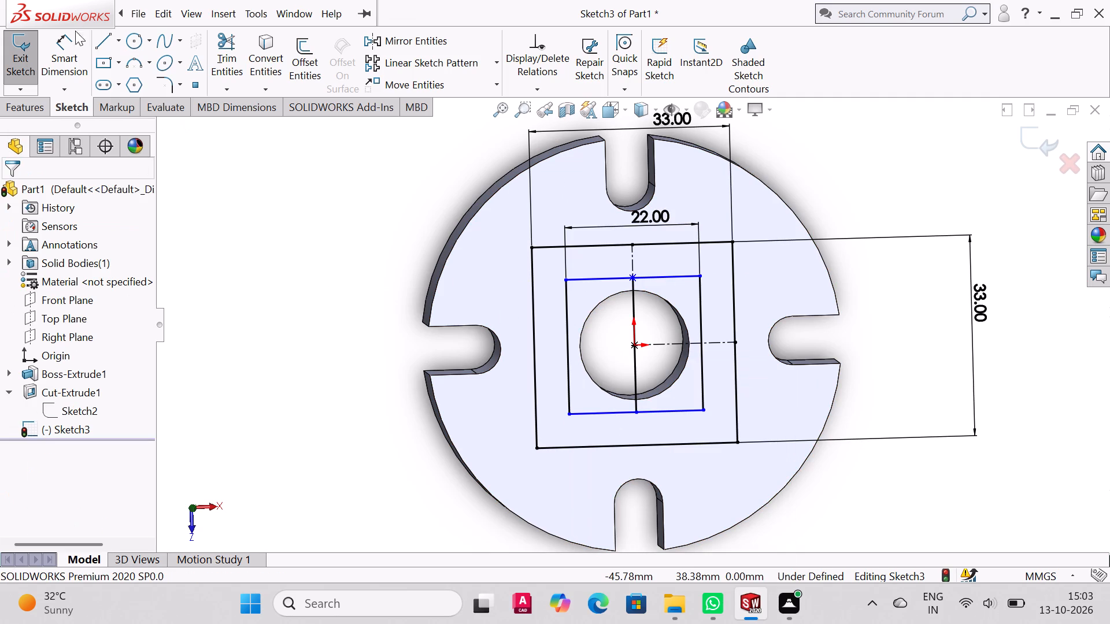
Dimension the inner square's right vertical side and set it to 22 mm.
click(69, 34)
click(702, 306)
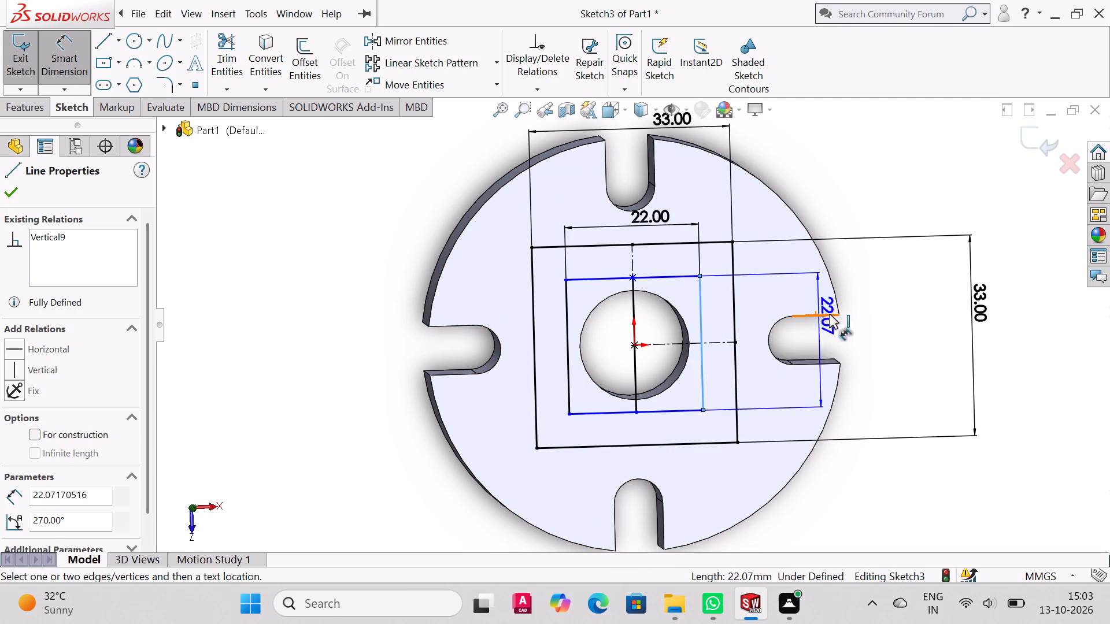
click(874, 314)
text(22)
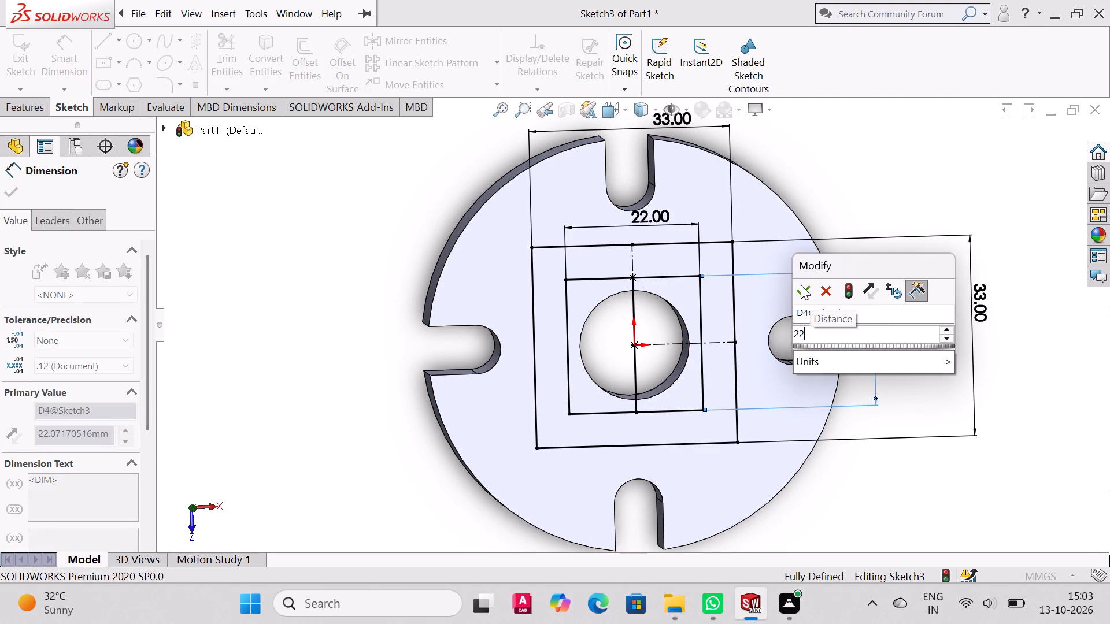
click(801, 285)
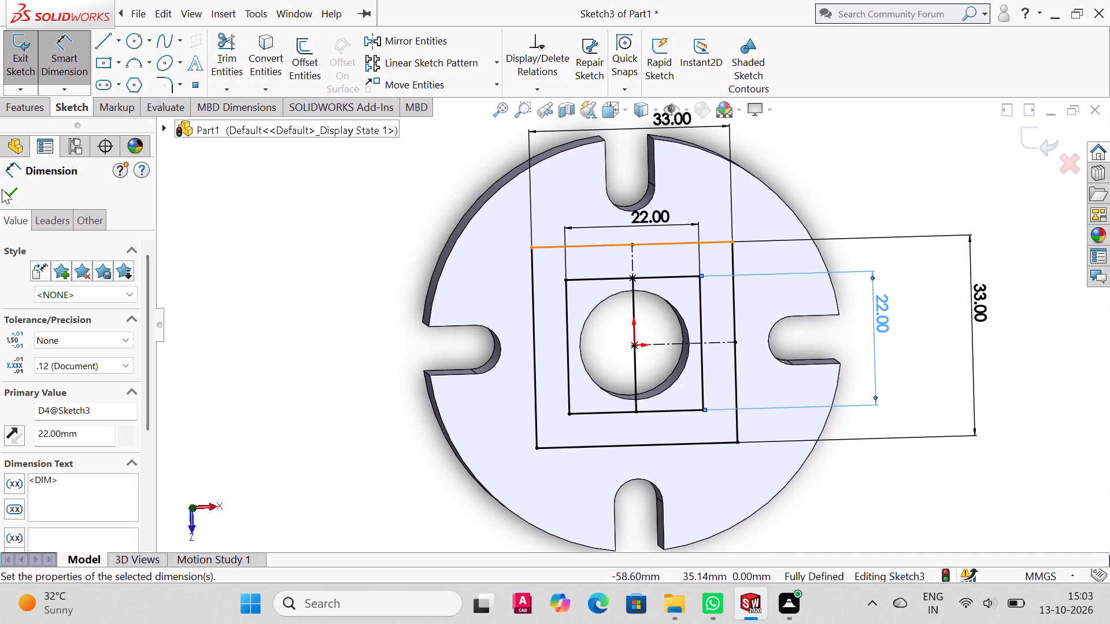
click(2, 194)
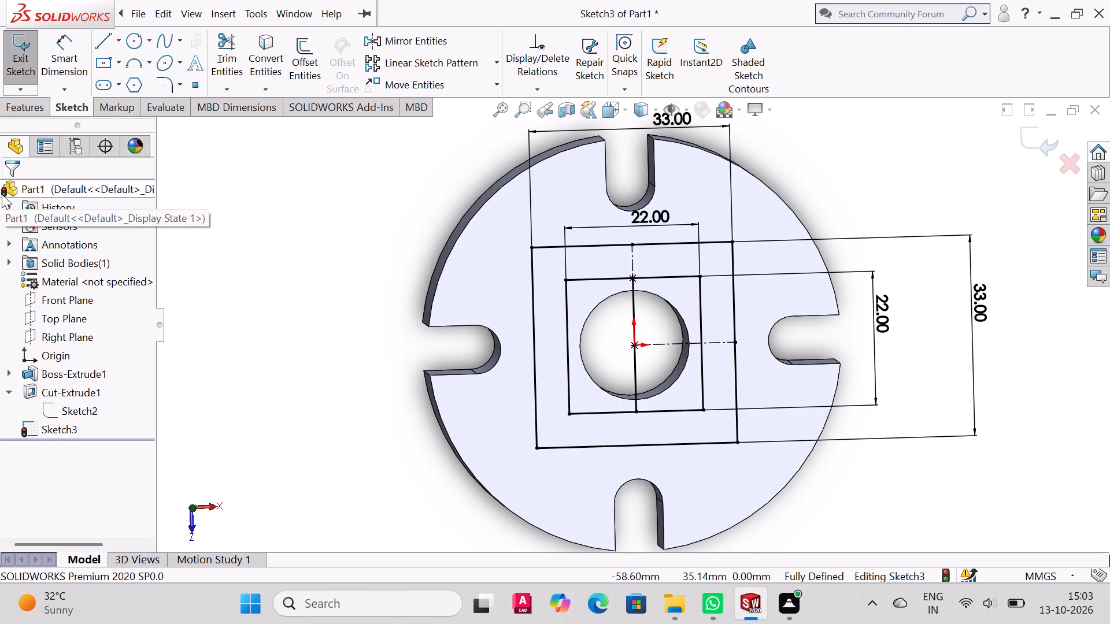
Sketch short vertical lines from the inner square's two left corners to the outer square's bottom and top edges.
click(110, 42)
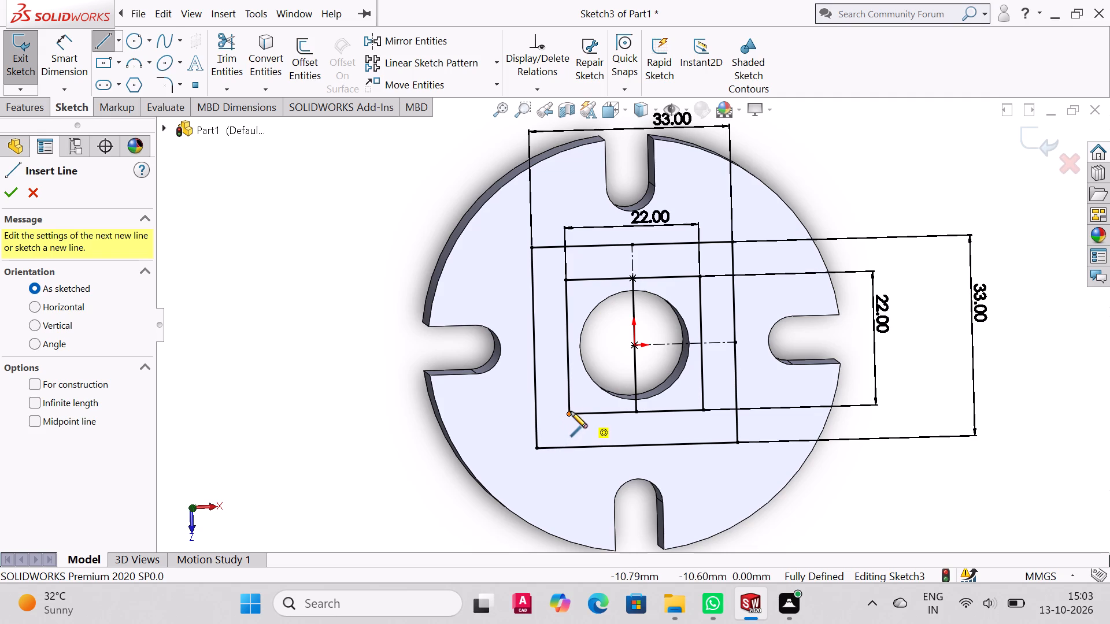
click(571, 411)
click(568, 448)
right_click(568, 447)
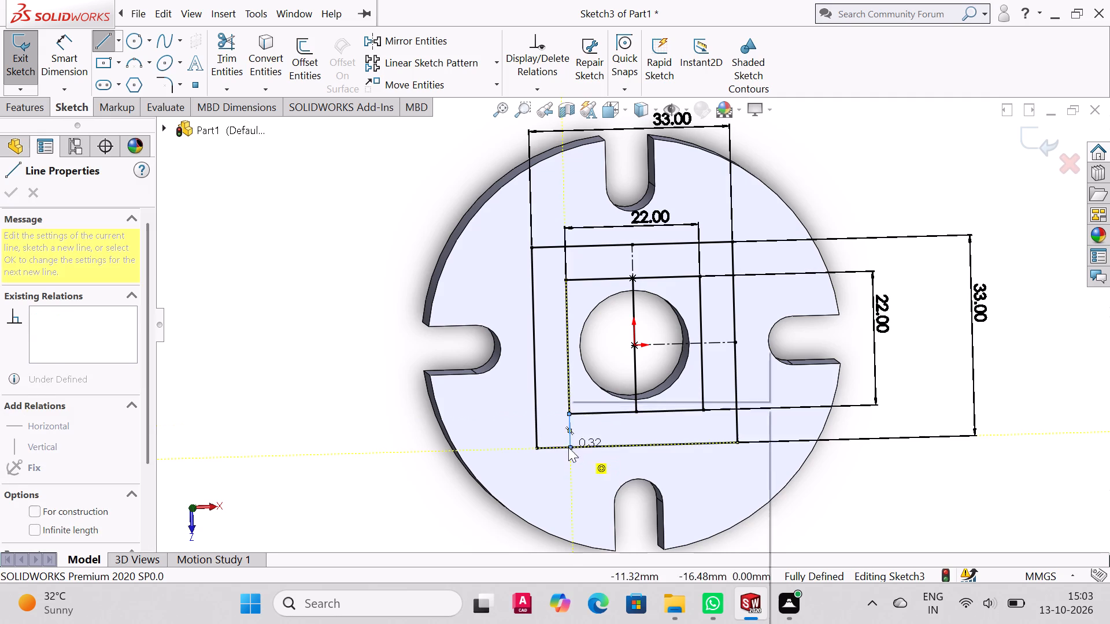
click(611, 423)
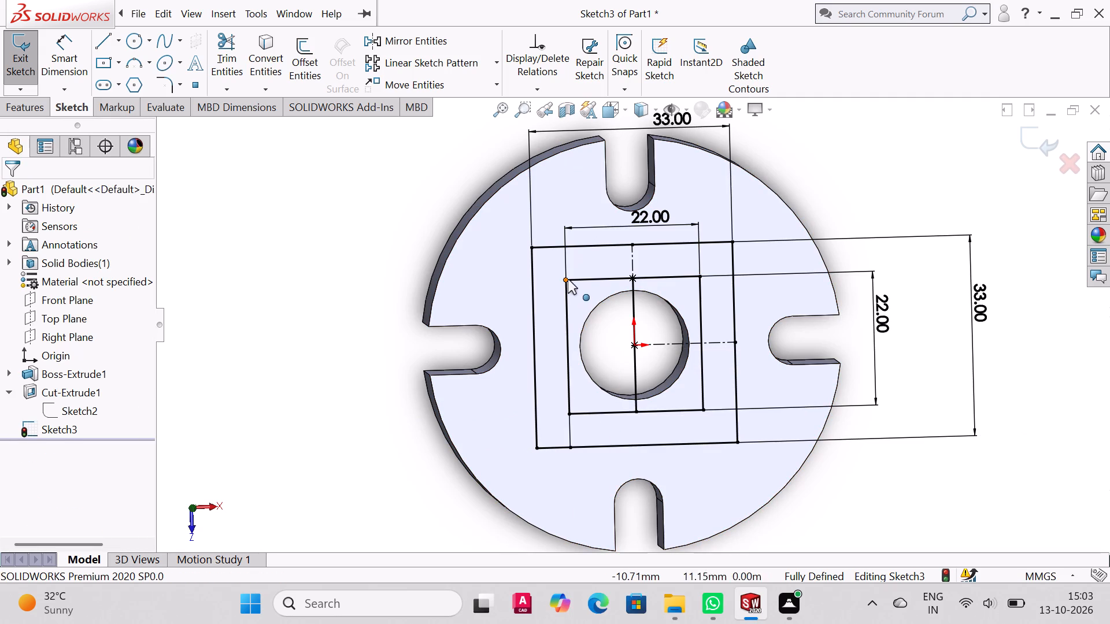
click(565, 280)
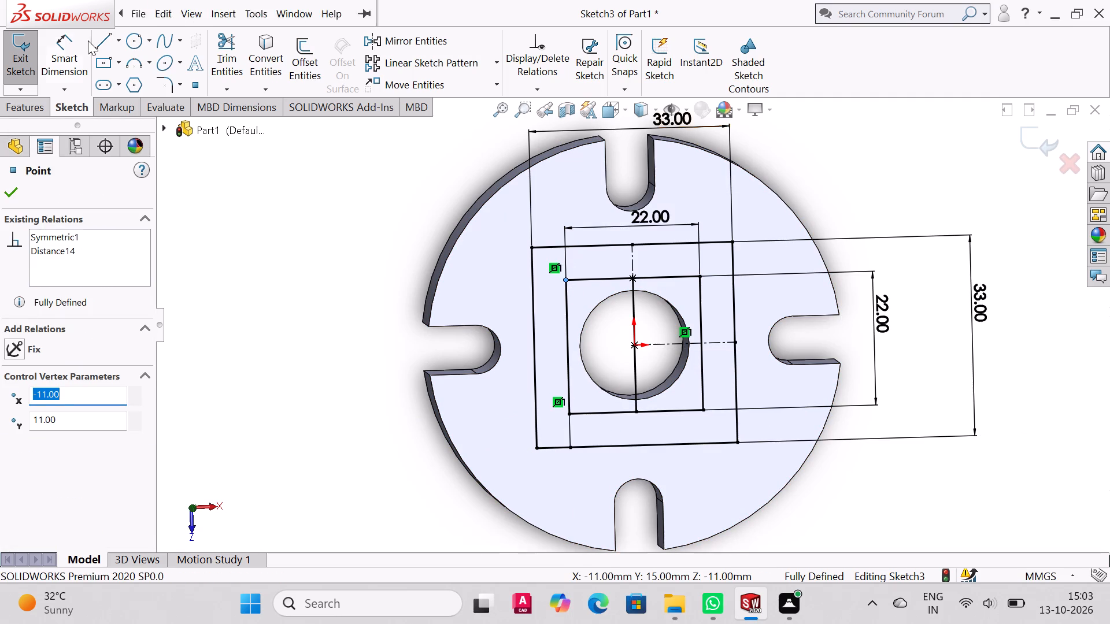
click(88, 40)
click(96, 40)
click(565, 282)
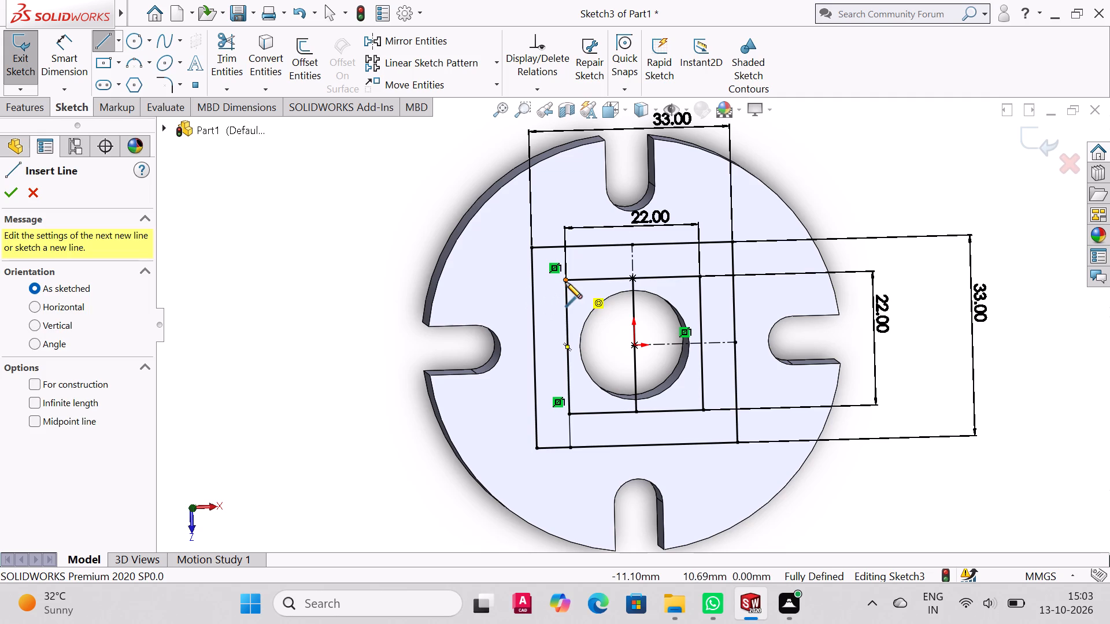
click(565, 247)
right_click(565, 247)
click(624, 256)
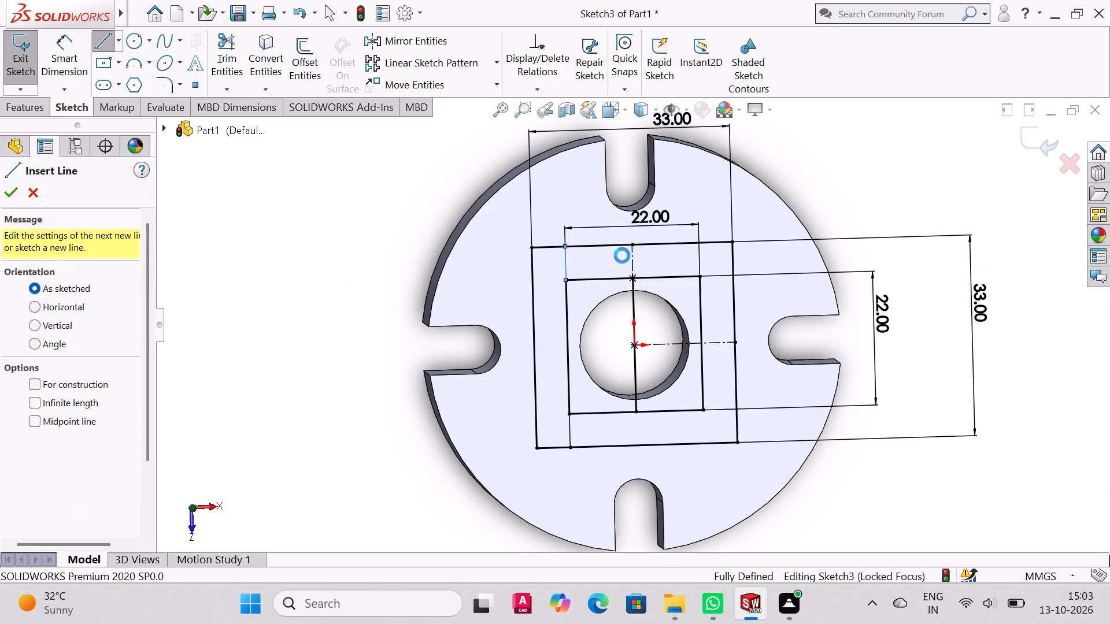
Sketch 5.5 mm vertical lines from the inner square's two right corners to the outer square's top and bottom edges.
click(101, 42)
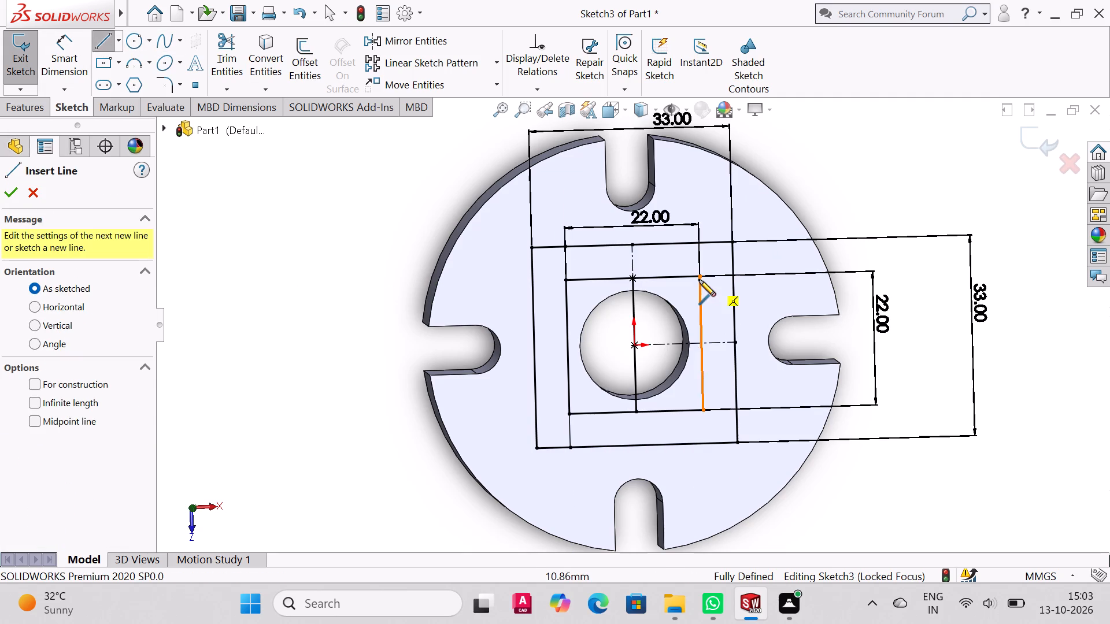
click(699, 279)
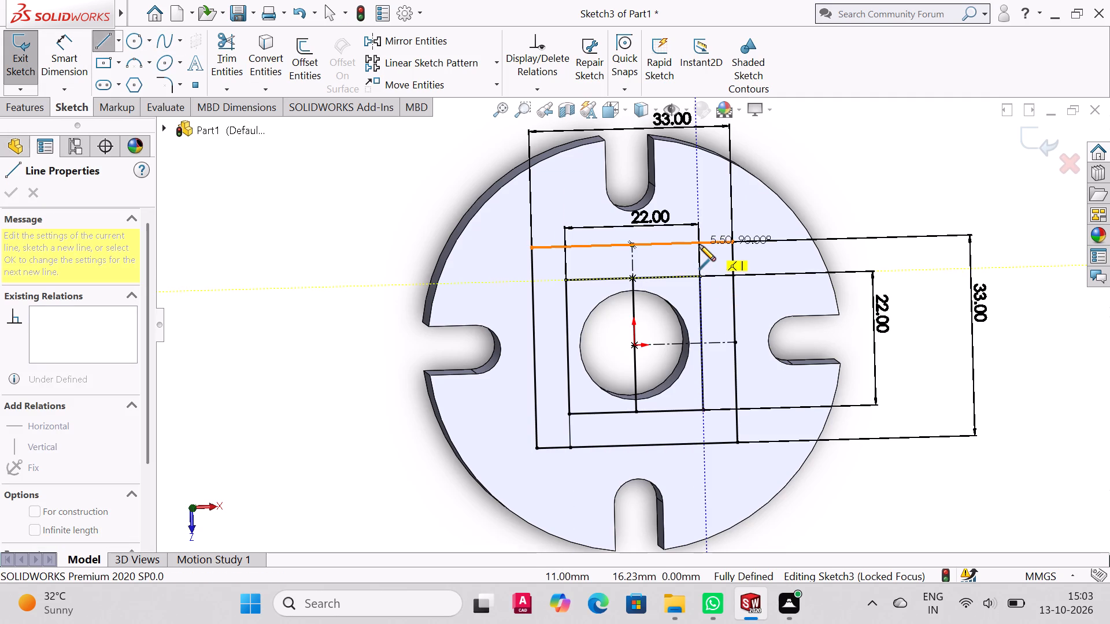
click(699, 244)
right_click(699, 244)
click(719, 256)
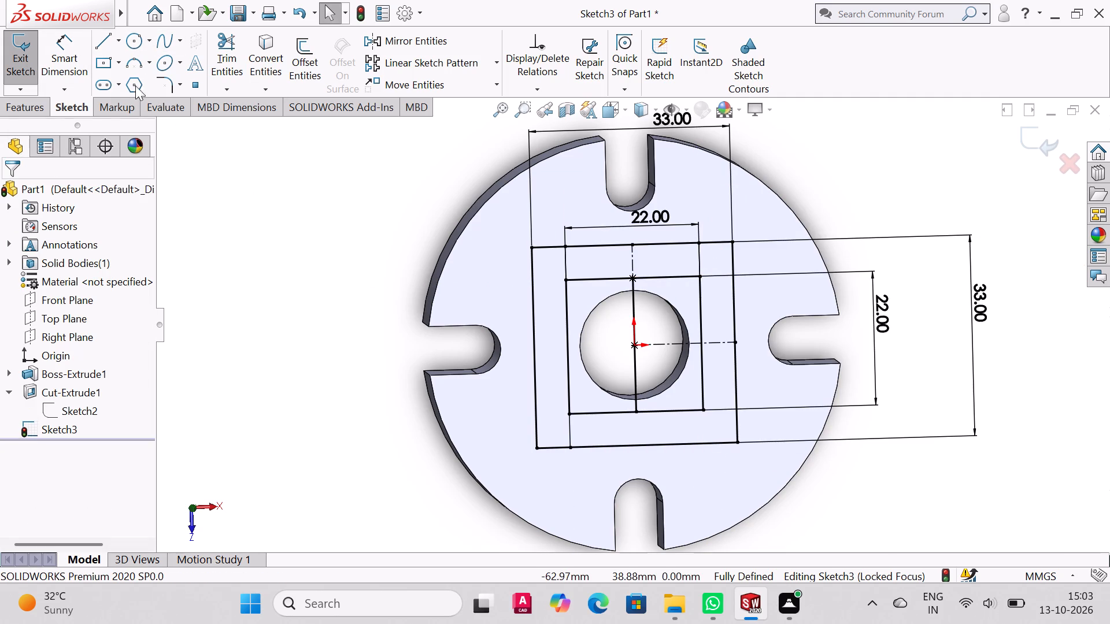
click(87, 46)
click(91, 43)
click(109, 43)
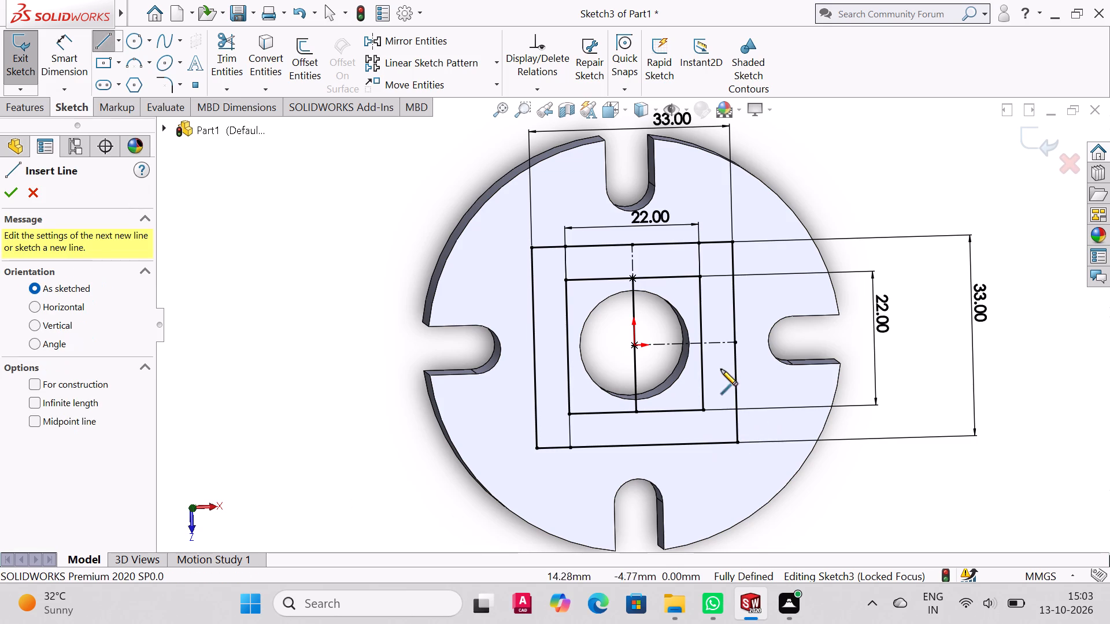
click(703, 413)
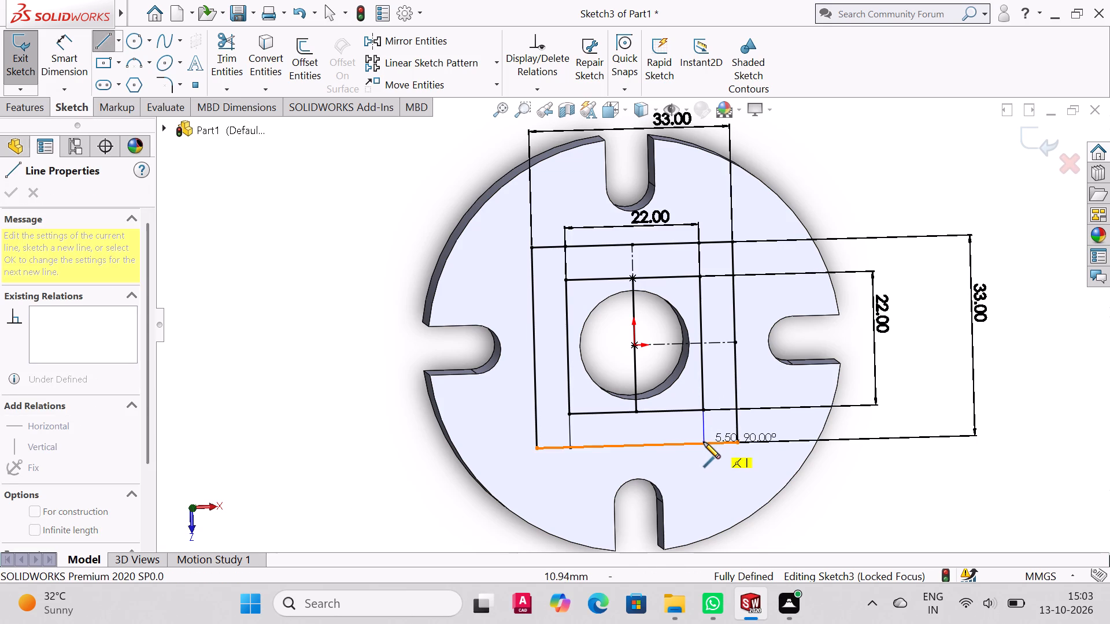
click(704, 442)
right_click(706, 442)
click(757, 425)
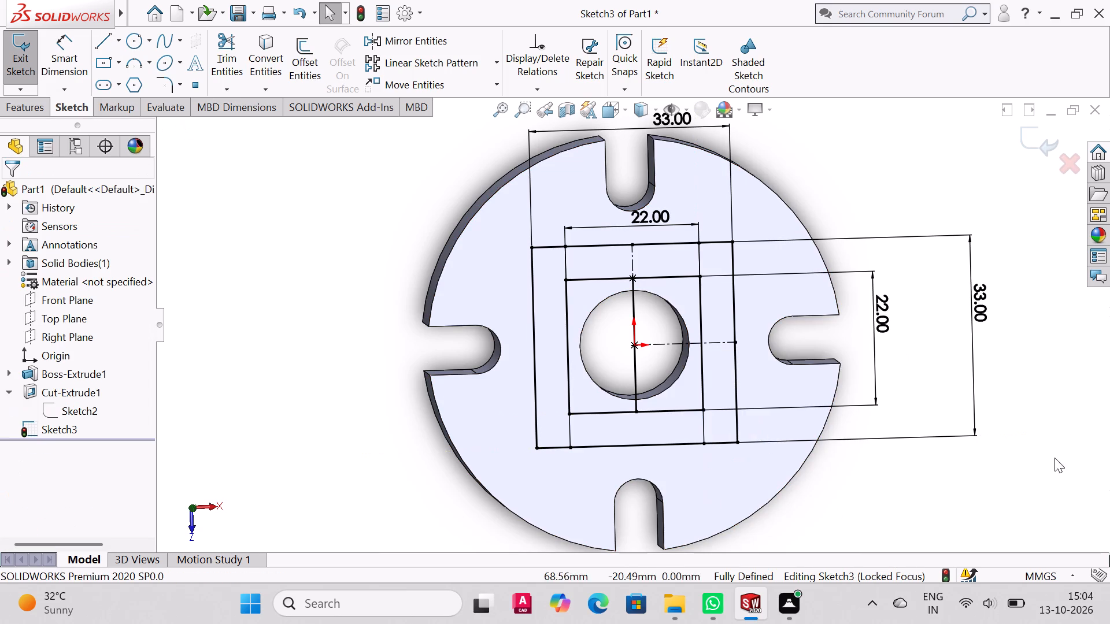
Start a blind Boss-Extrude of the right and left strips between the squares, with a depth of 15 mm.
middle_drag(1054, 458, 1026, 396)
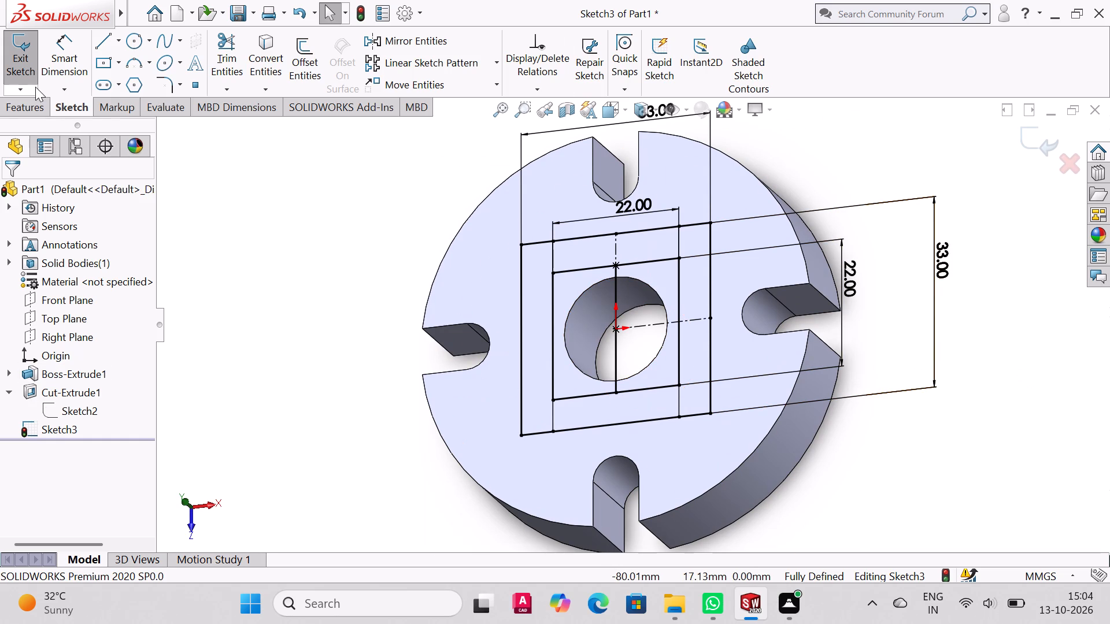
click(25, 104)
click(31, 66)
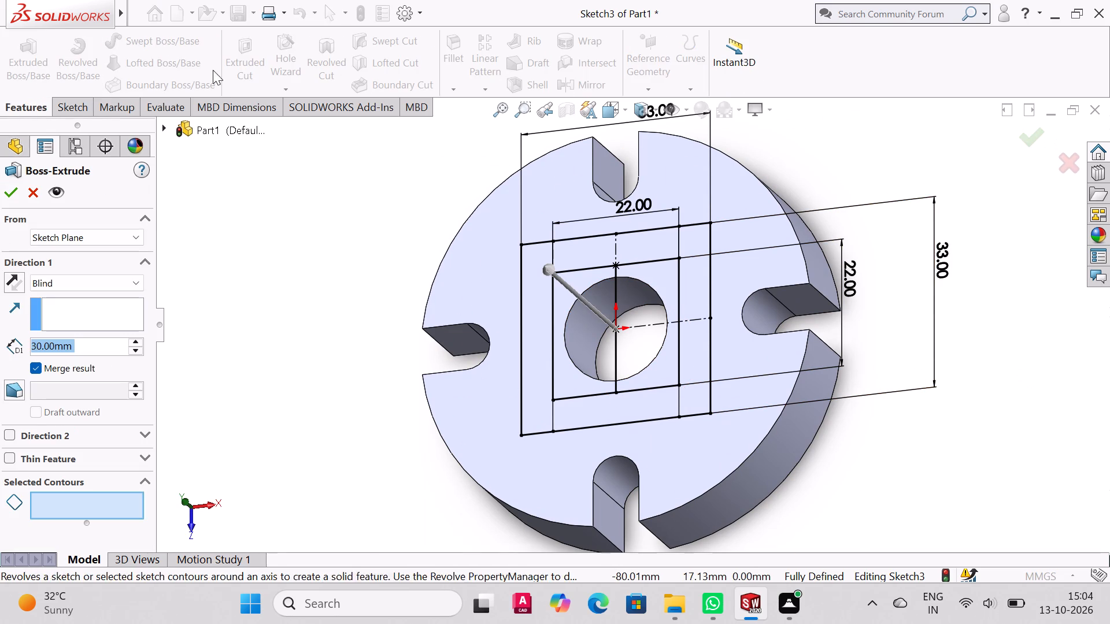
middle_drag(630, 193, 638, 140)
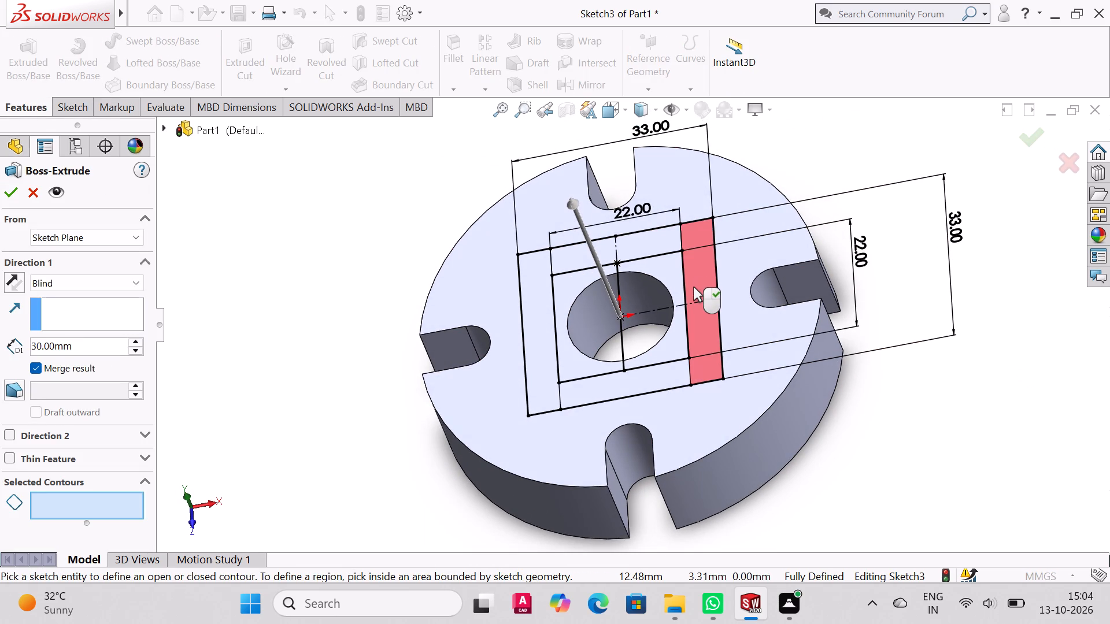
click(691, 287)
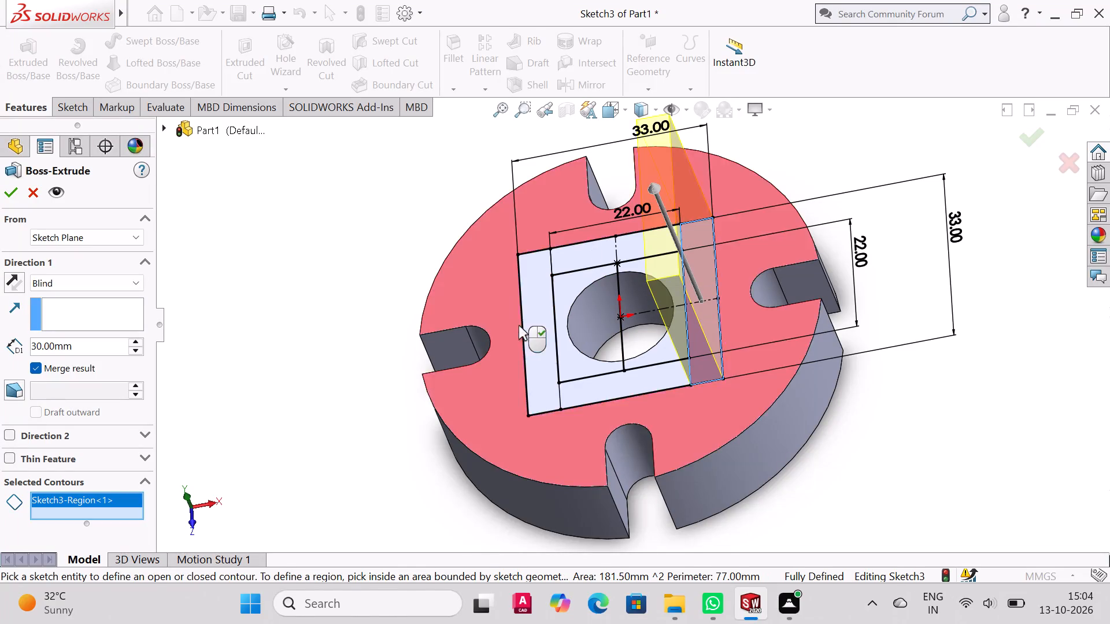
click(537, 327)
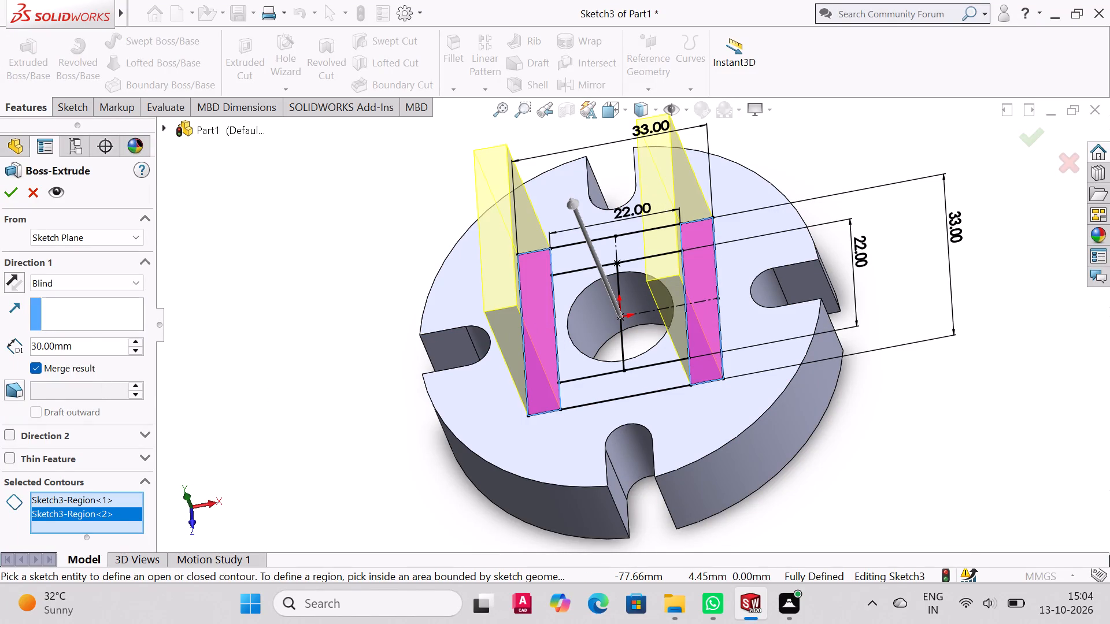
click(91, 339)
drag(94, 347, 0, 361)
text(15)
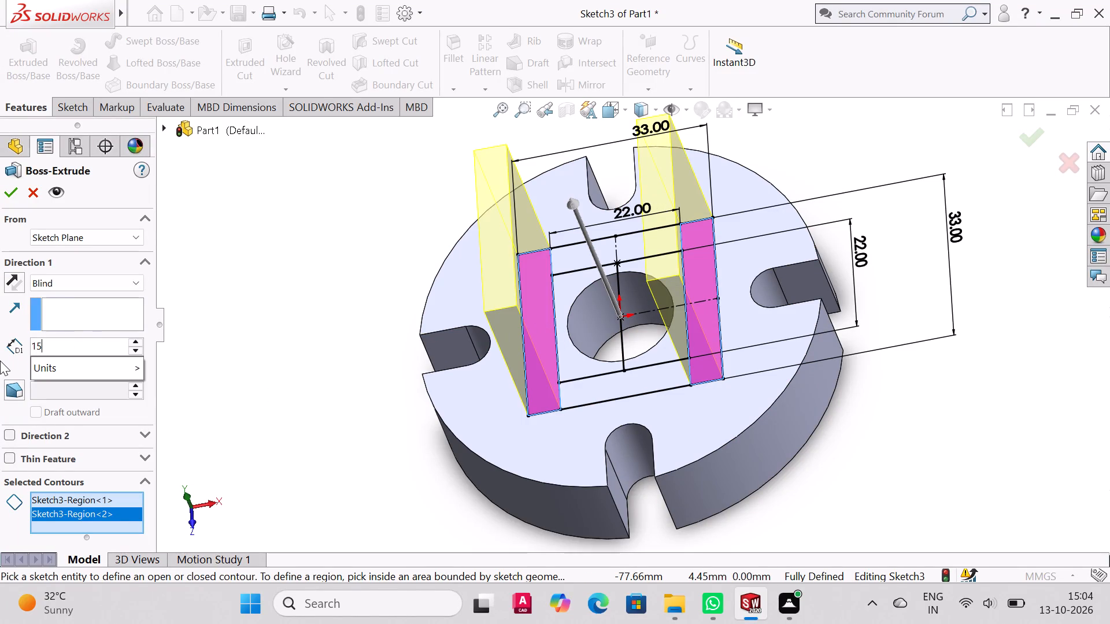
key(Return)
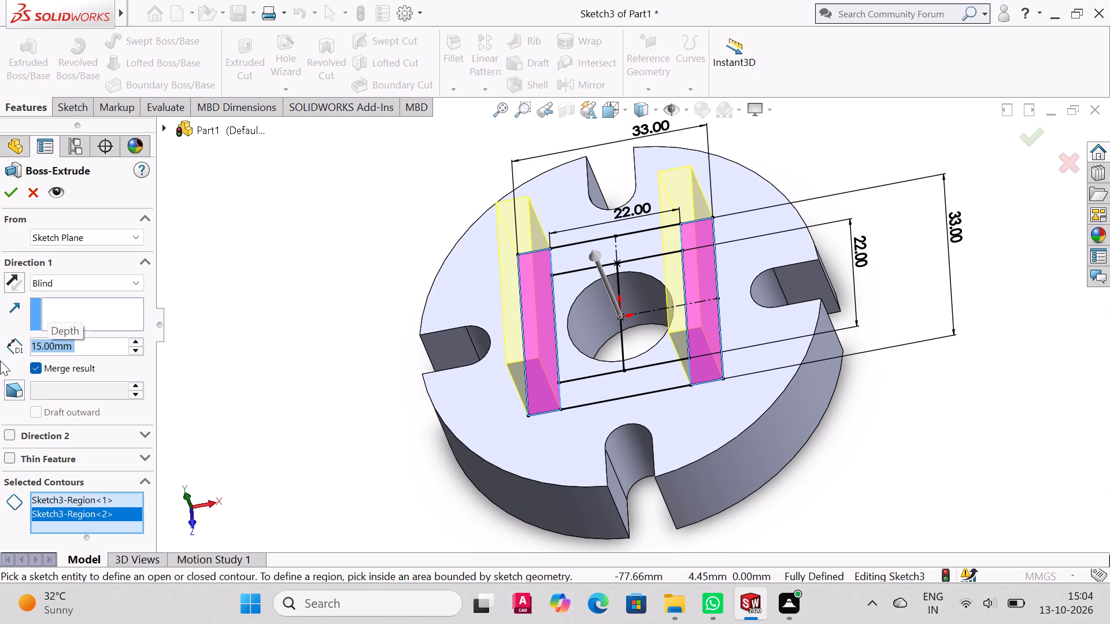
Add the lower and upper strips between the squares to the extrusion and set its depth to 10 mm.
click(623, 382)
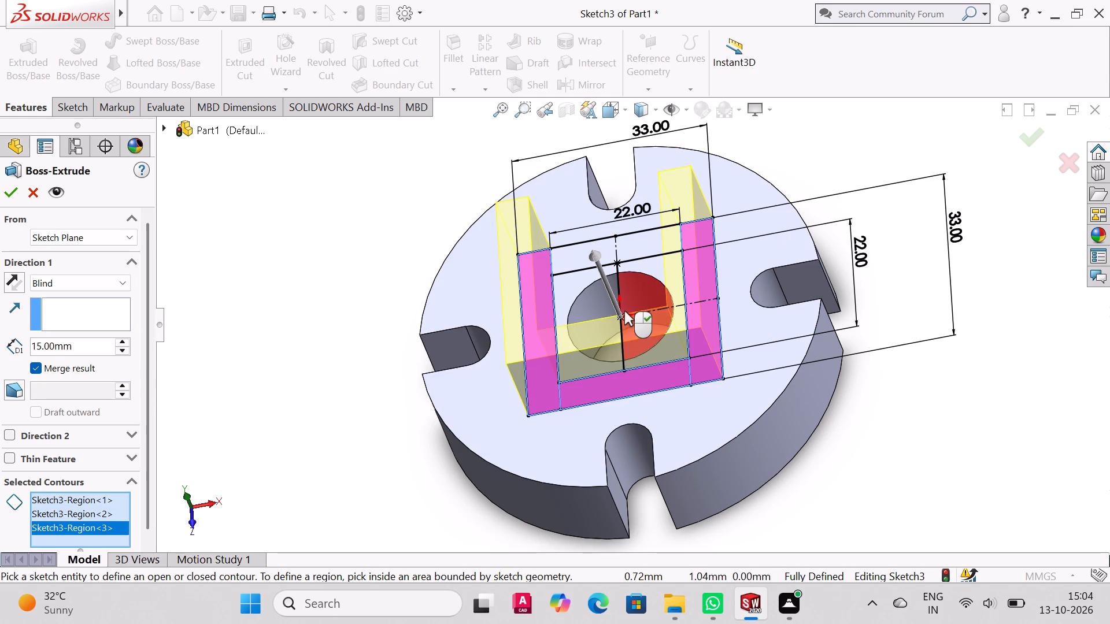
middle_drag(624, 311, 628, 399)
scroll(624, 311, down, 1)
click(641, 247)
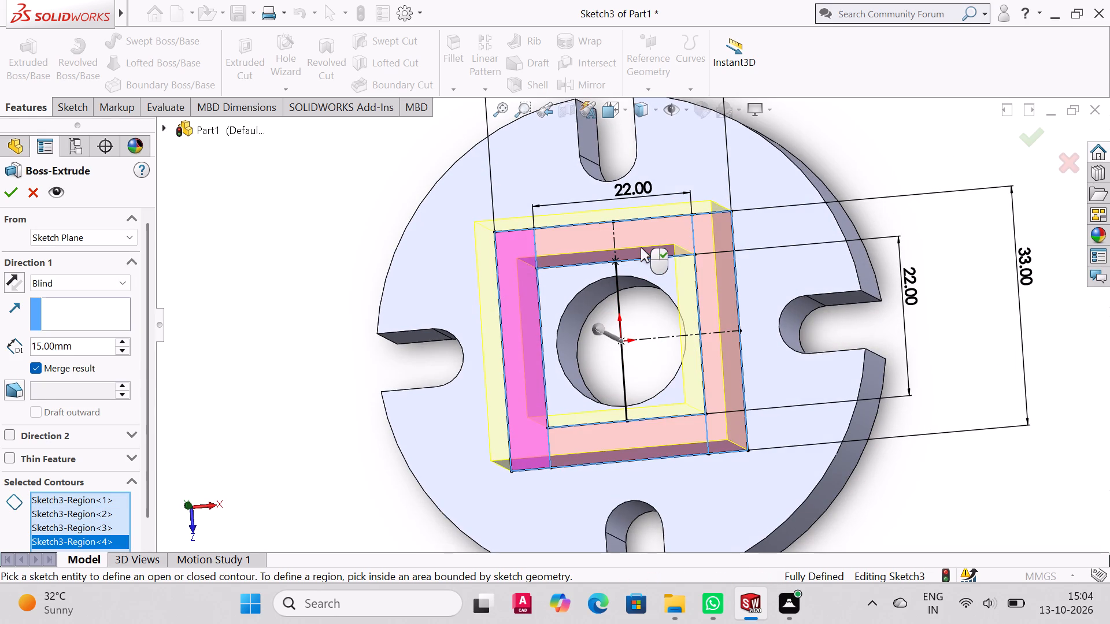
drag(83, 342, 0, 357)
text(10)
key(Return)
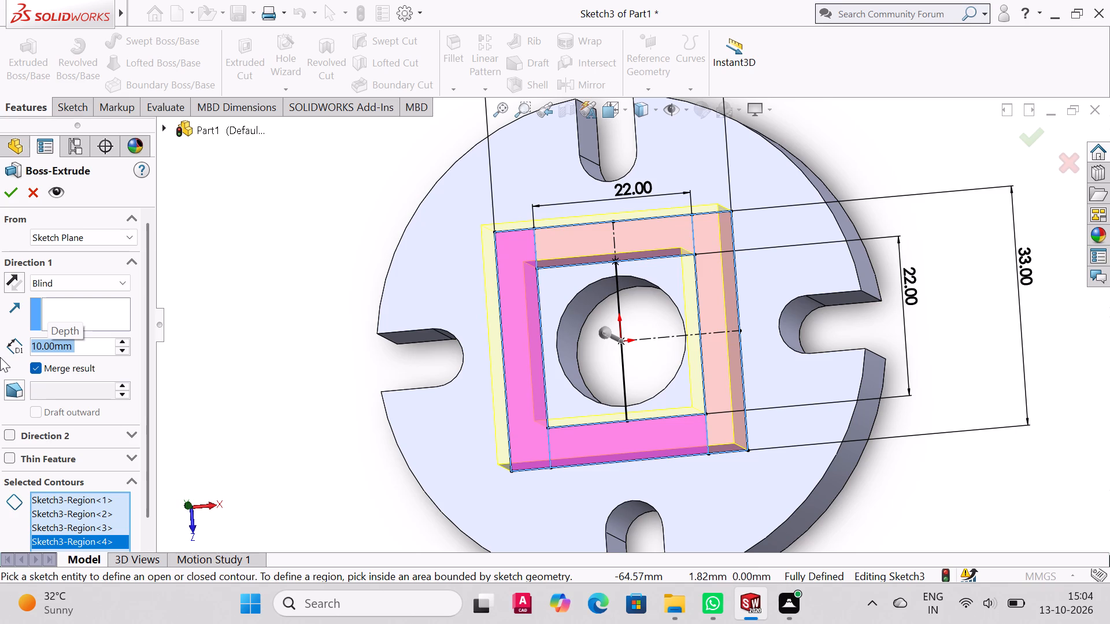
Add both halves of the inner square around the central bore to the Boss-Extrude and complete the feature.
middle_drag(800, 398, 779, 185)
scroll(791, 356, down, 1)
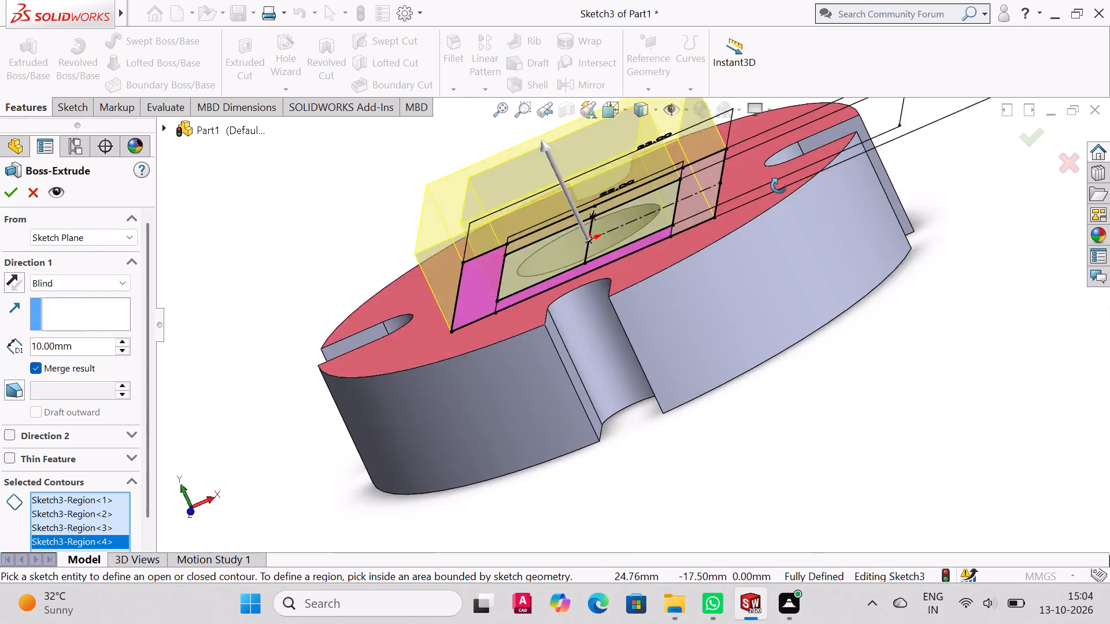
middle_drag(779, 185, 821, 404)
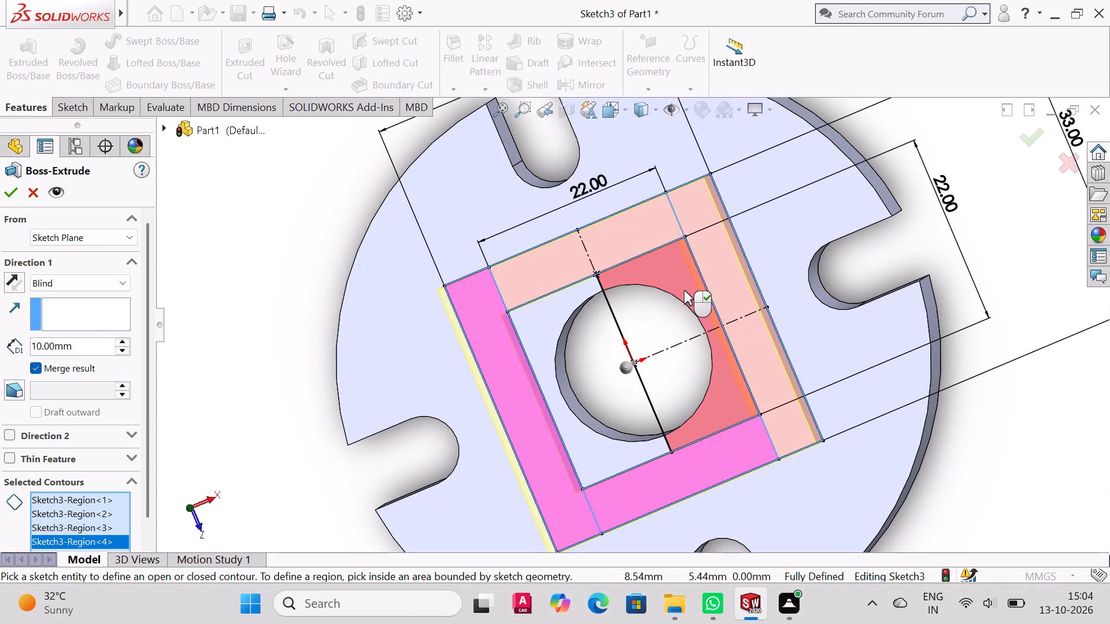
click(684, 290)
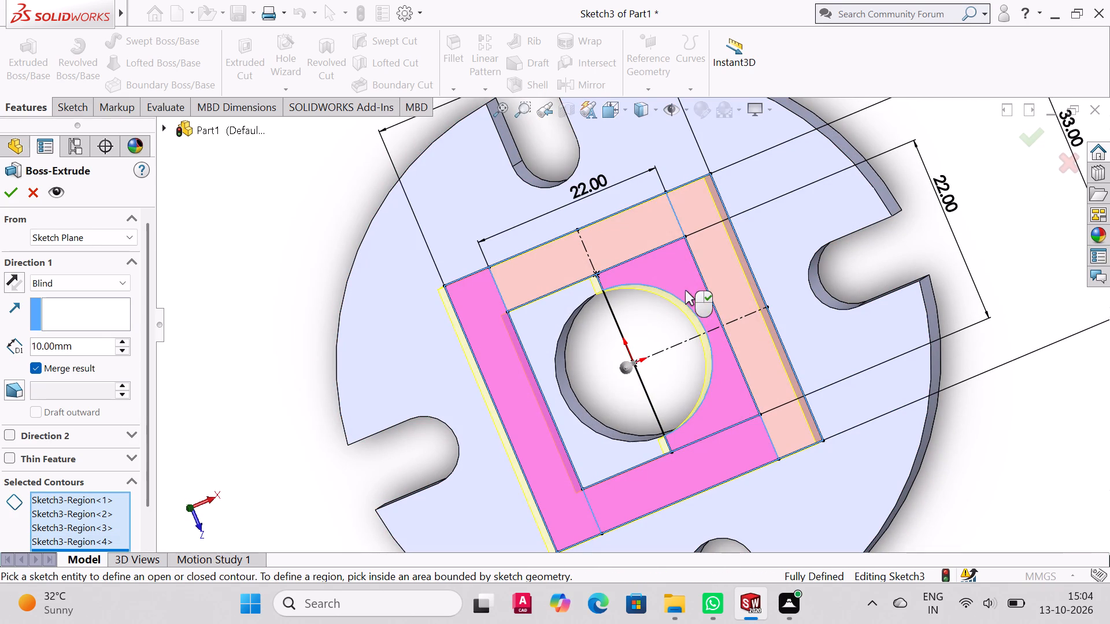
click(548, 371)
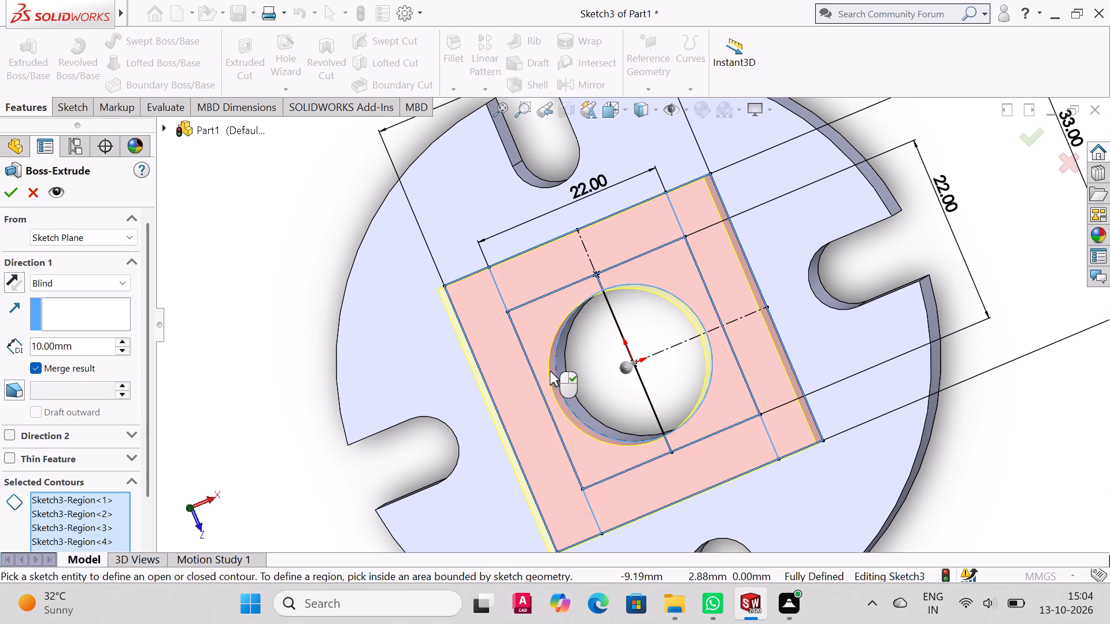
click(7, 195)
Edit the square block's extrusion to remove the right and left outer strips from its selected contours.
middle_drag(901, 418, 860, 319)
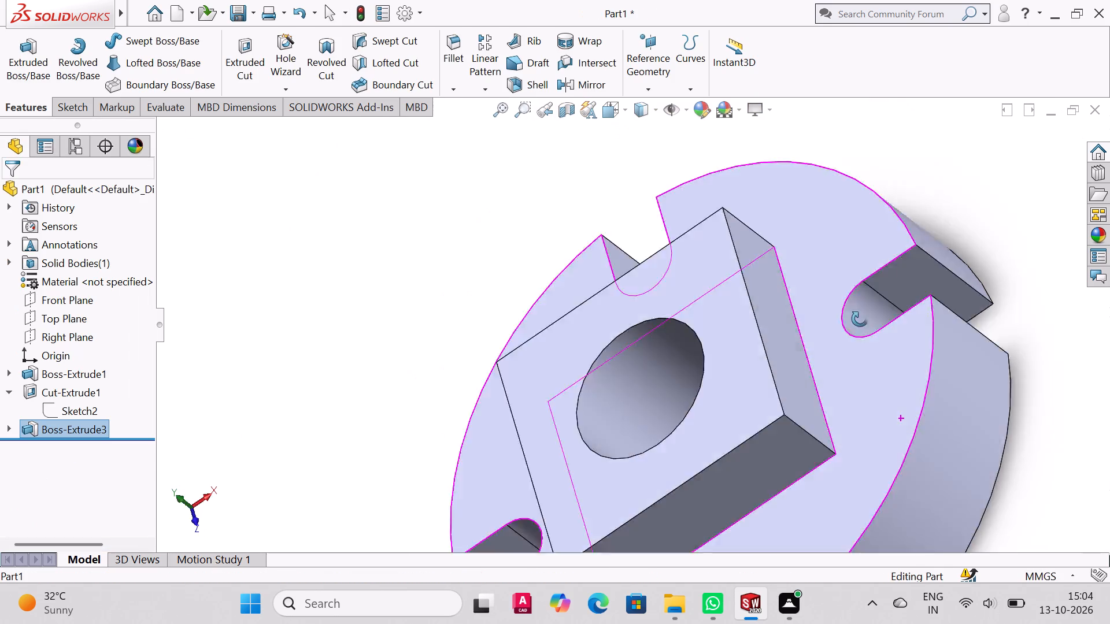
middle_drag(860, 319, 861, 305)
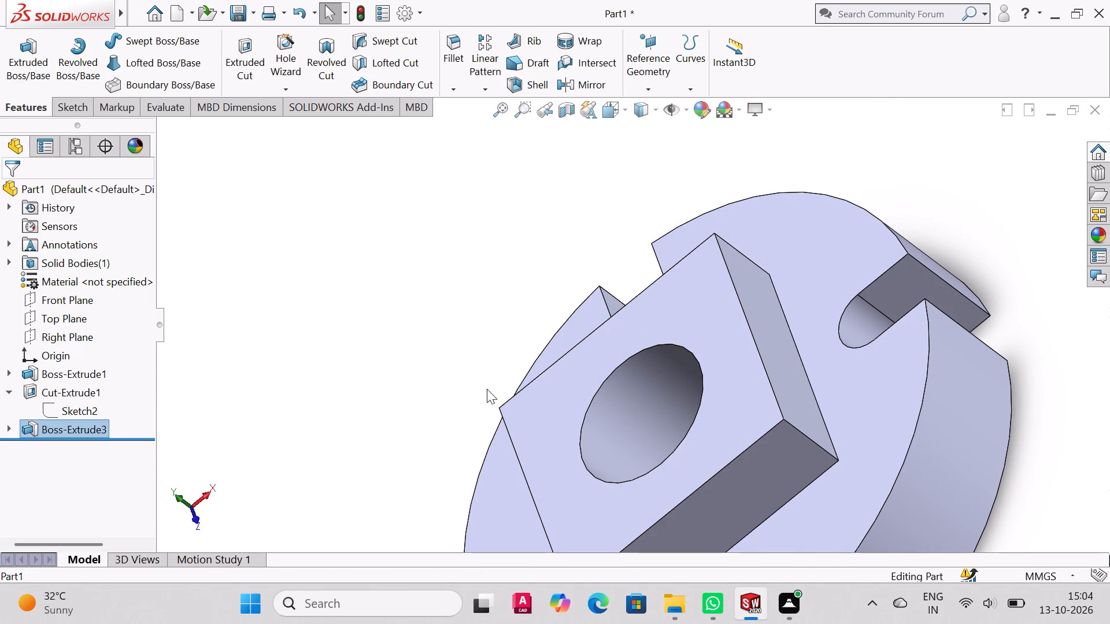
click(5, 434)
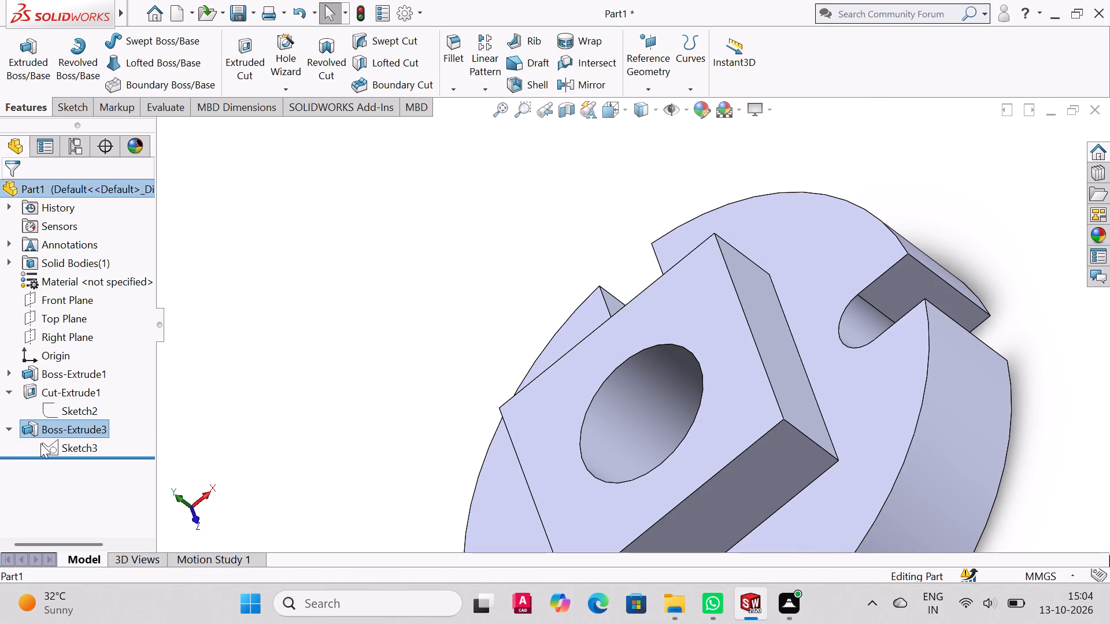
click(24, 428)
click(36, 384)
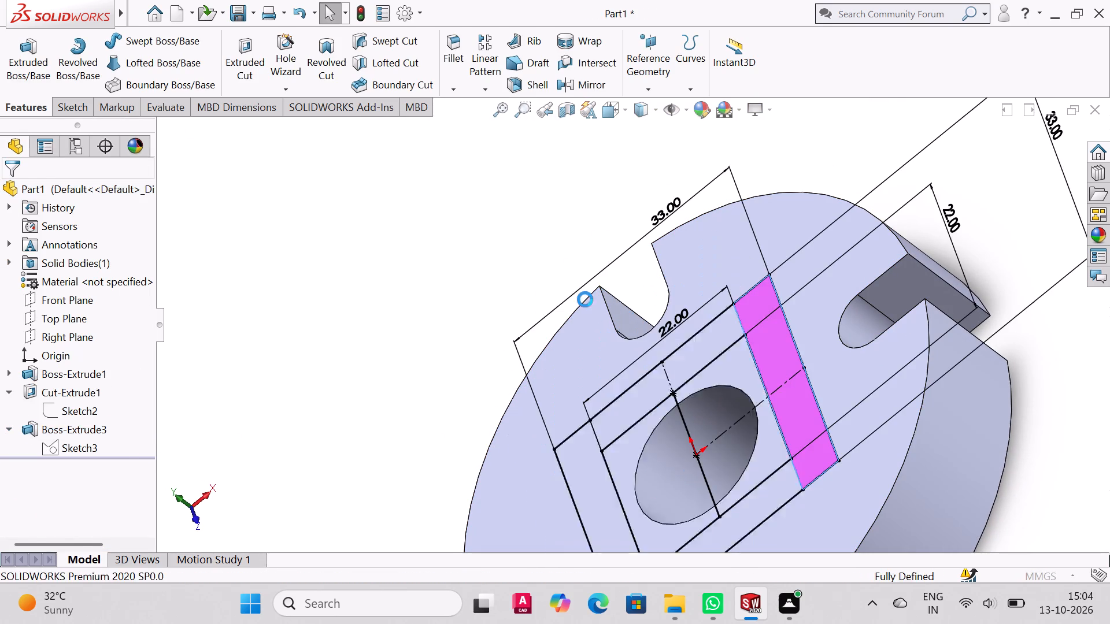
scroll(616, 278, down, 2)
scroll(677, 368, up, 4)
scroll(114, 446, down, 1)
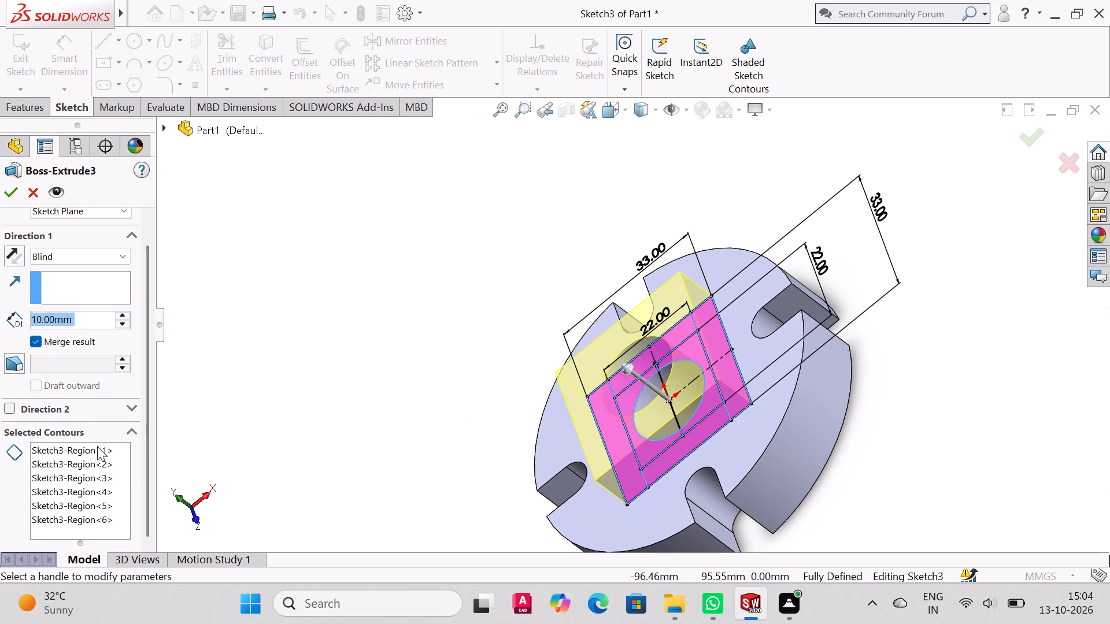
click(97, 446)
right_click(97, 447)
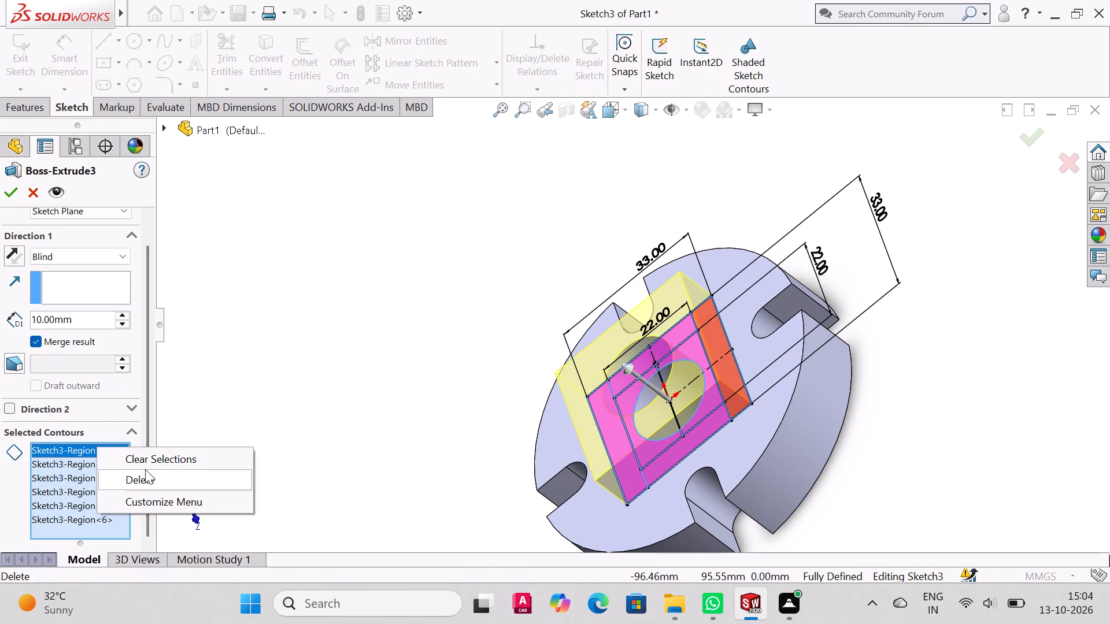
click(145, 469)
click(102, 465)
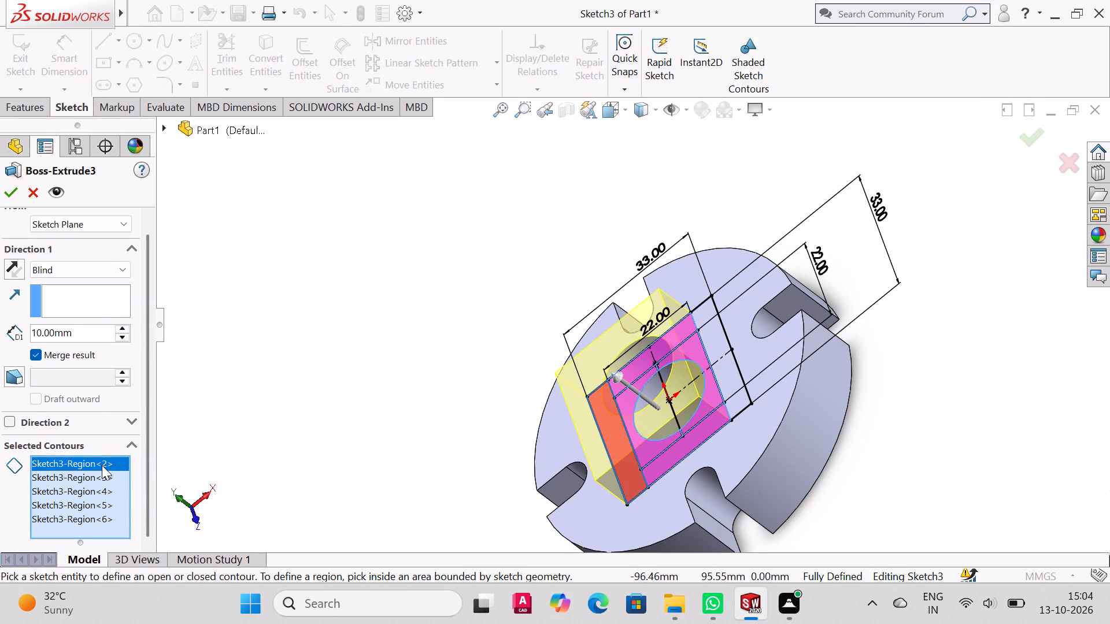
right_click(102, 465)
click(148, 502)
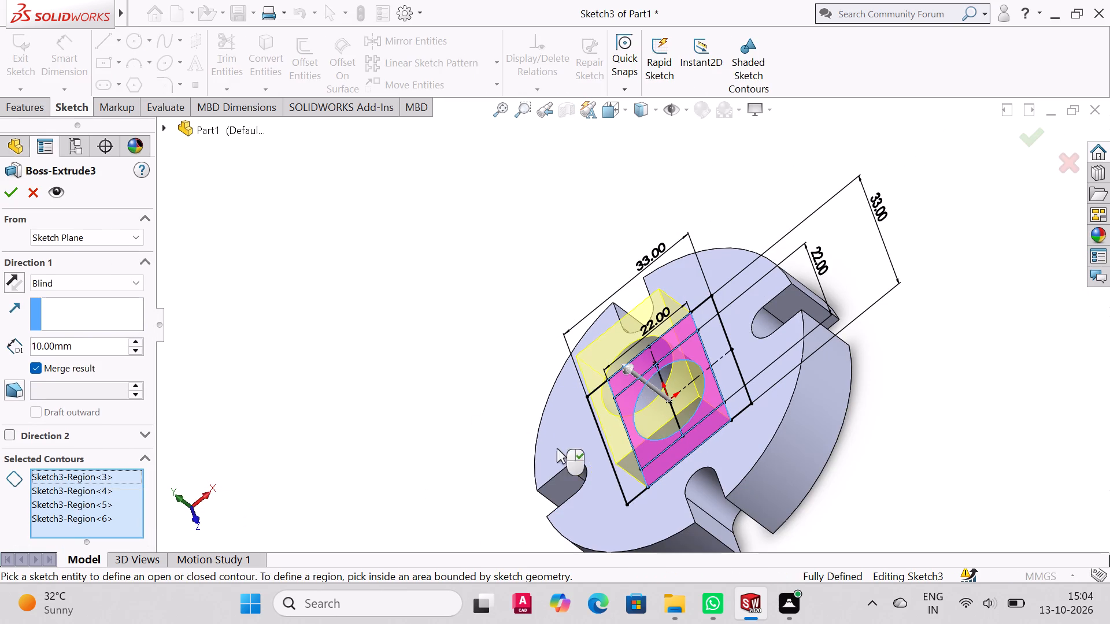
middle_drag(557, 448, 583, 471)
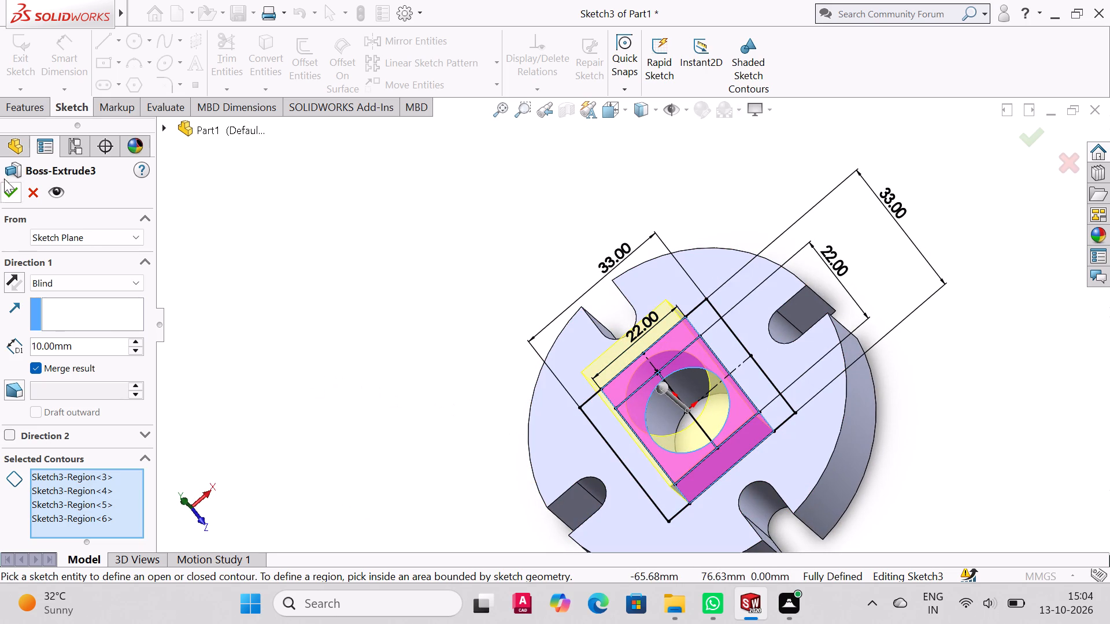
click(8, 190)
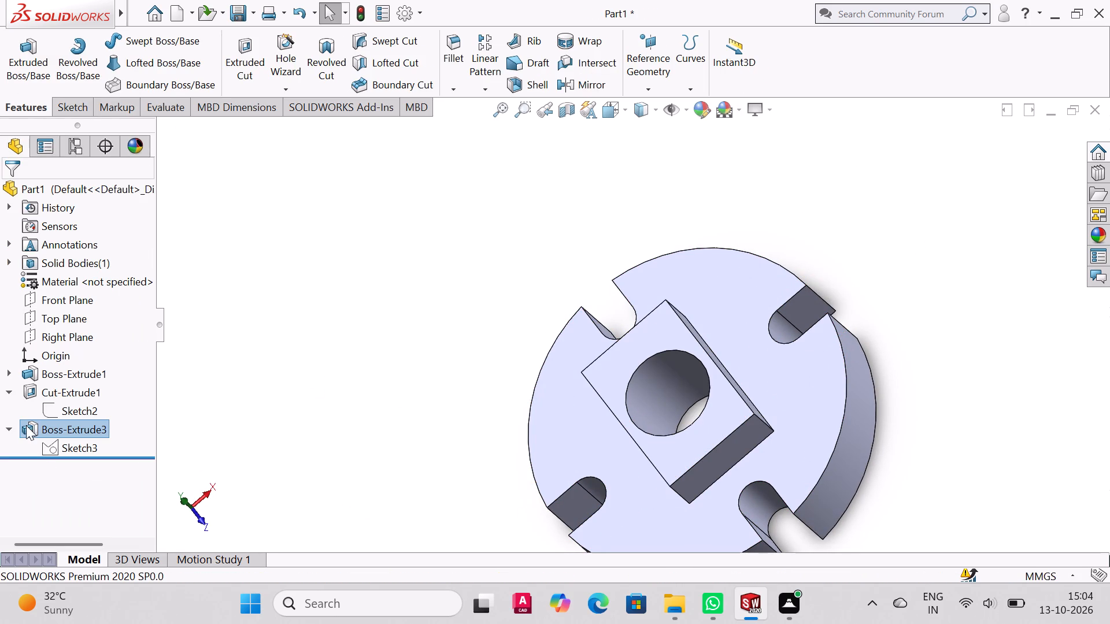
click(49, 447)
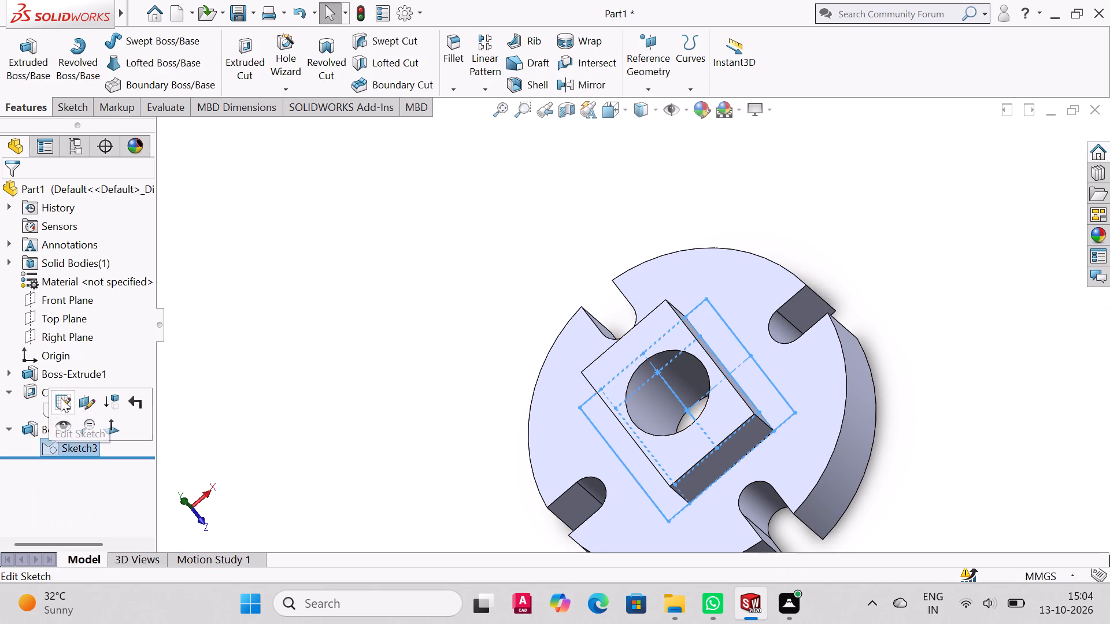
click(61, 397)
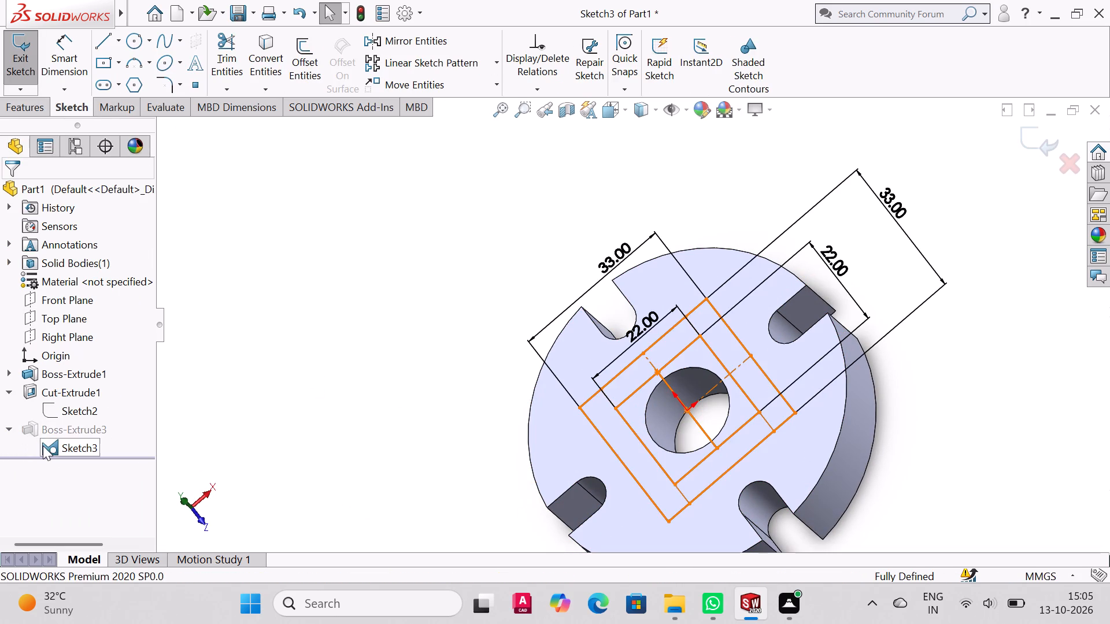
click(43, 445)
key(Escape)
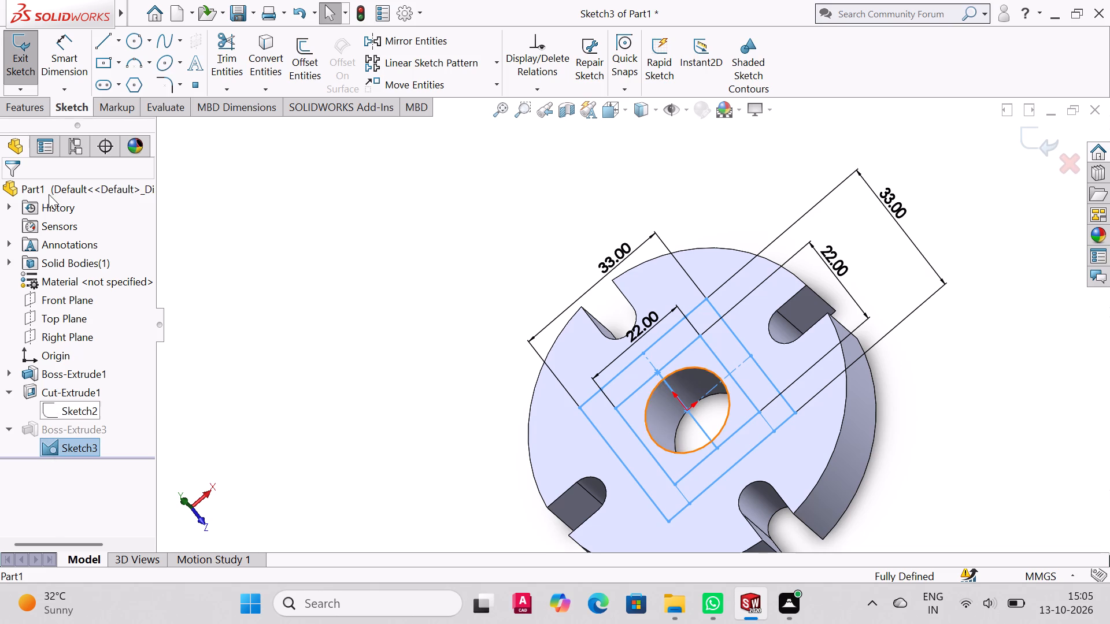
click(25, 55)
Extrude the right and left outer strips of Sketch3 as a blind merged boss with a depth of 15 mm.
click(47, 452)
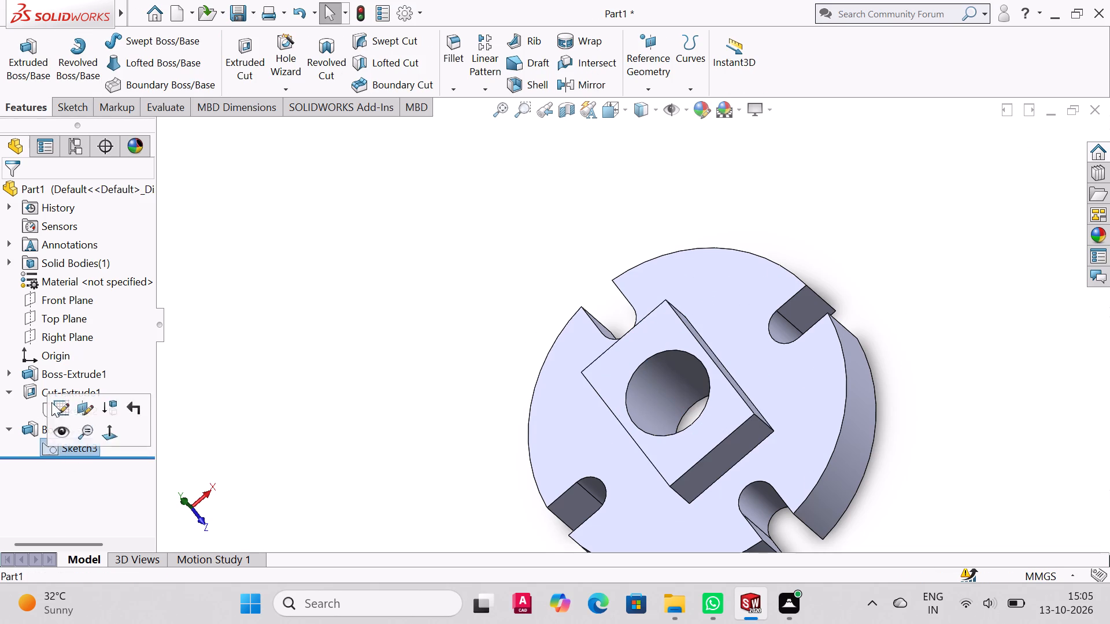
click(32, 69)
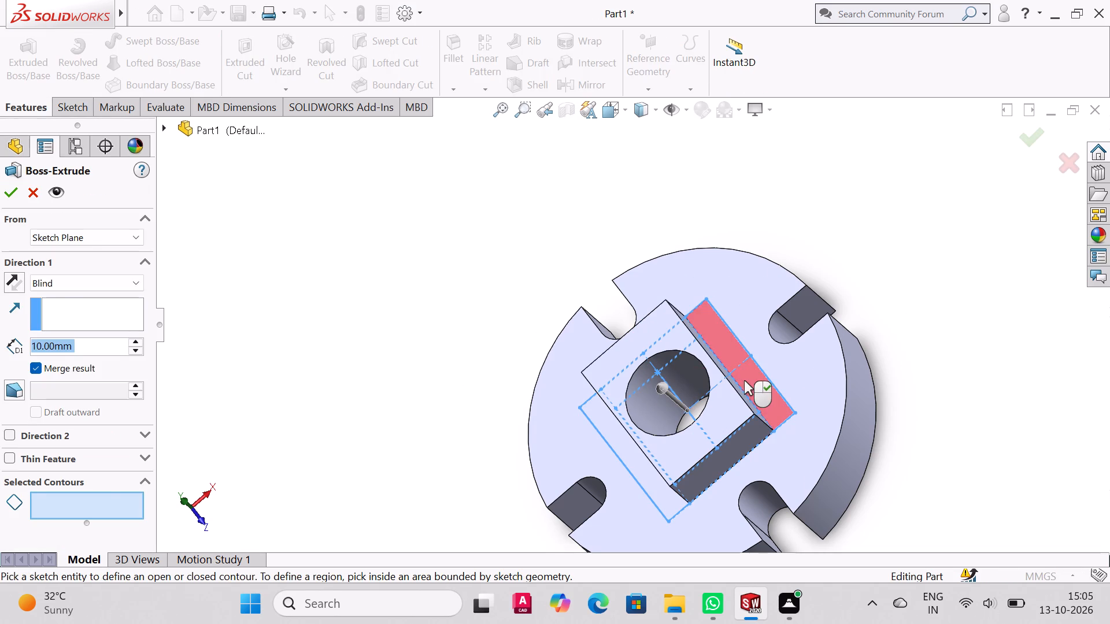
click(744, 380)
click(629, 463)
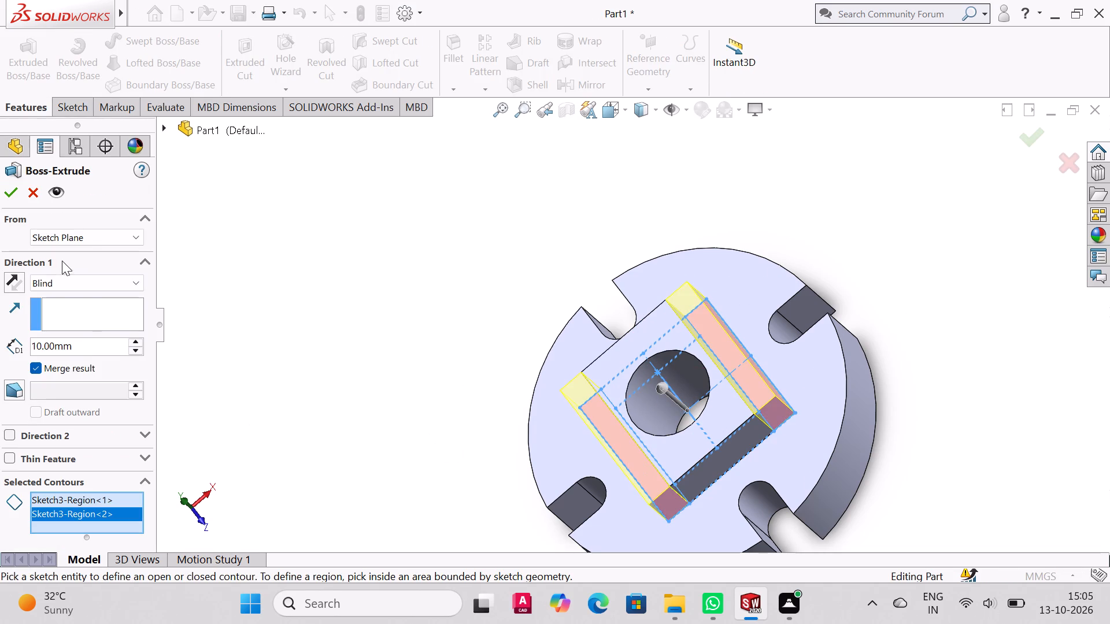
drag(106, 348, 0, 363)
text(15)
key(Return)
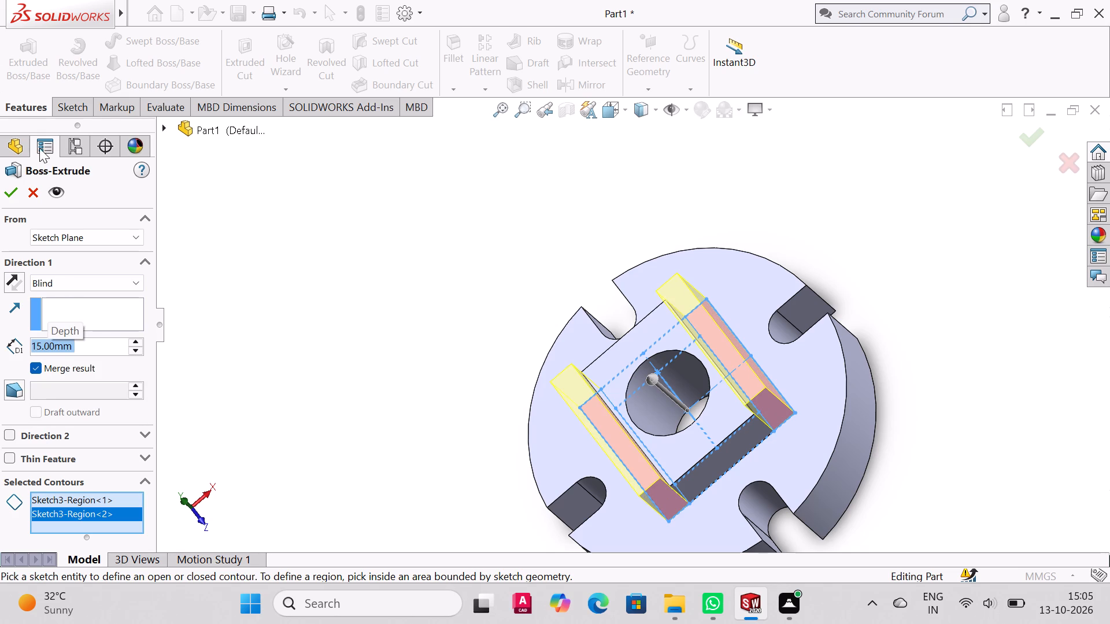
click(7, 190)
middle_drag(855, 391, 830, 300)
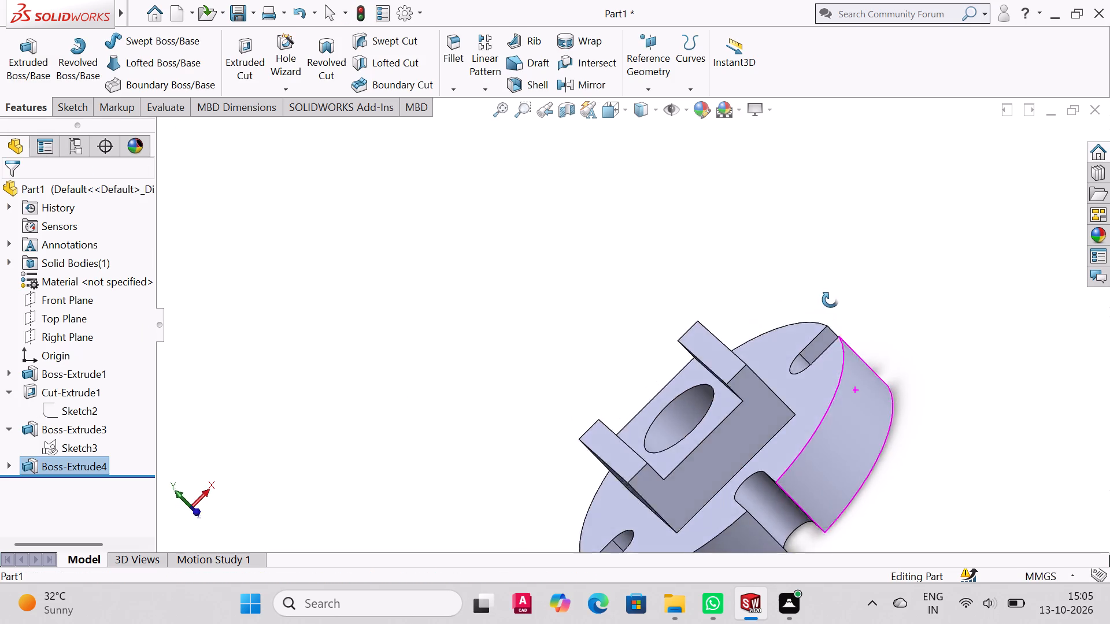
middle_drag(830, 300, 854, 317)
key(ctrl+1)
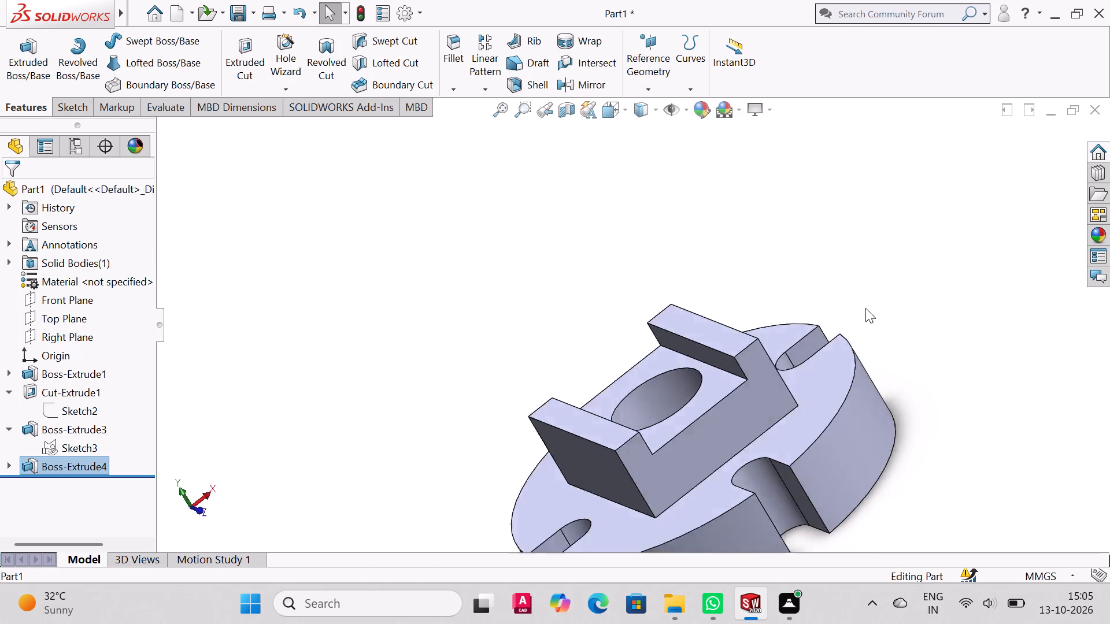
key(ctrl+7)
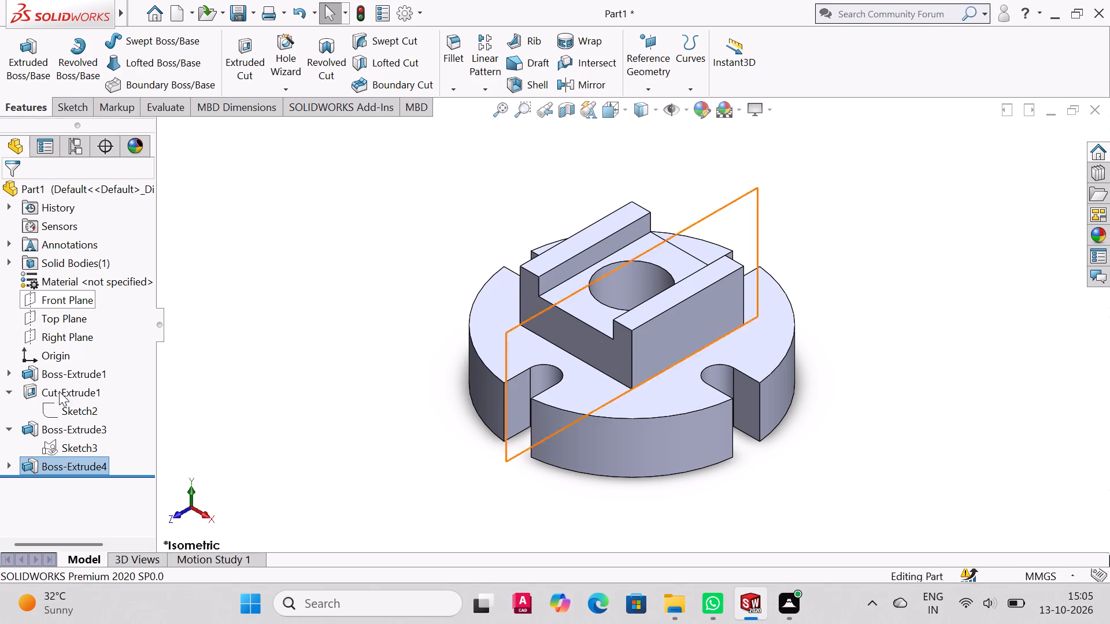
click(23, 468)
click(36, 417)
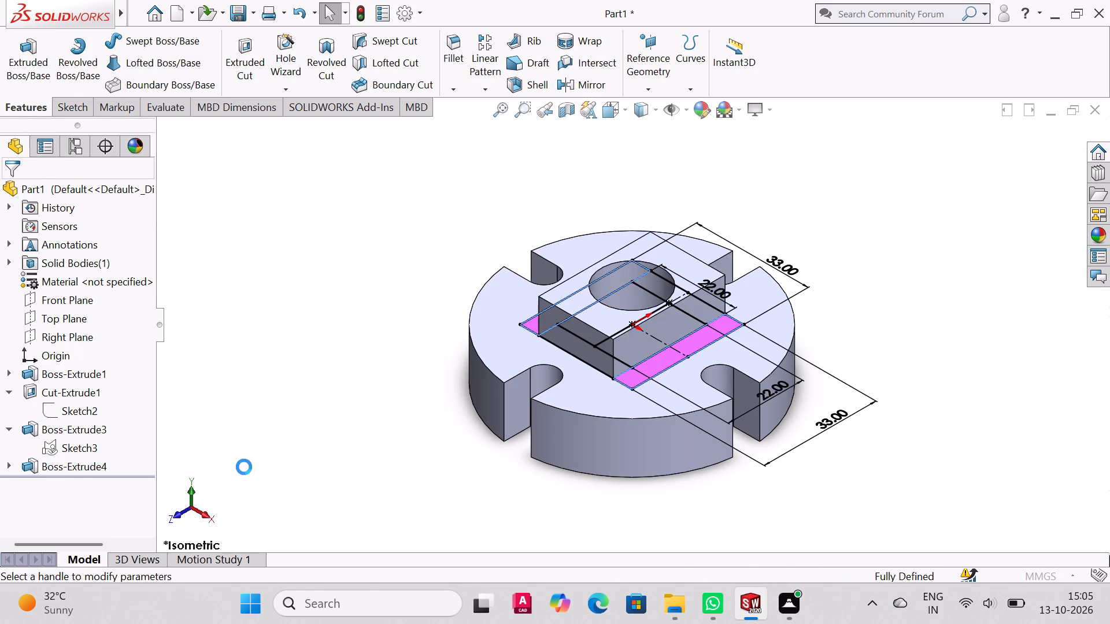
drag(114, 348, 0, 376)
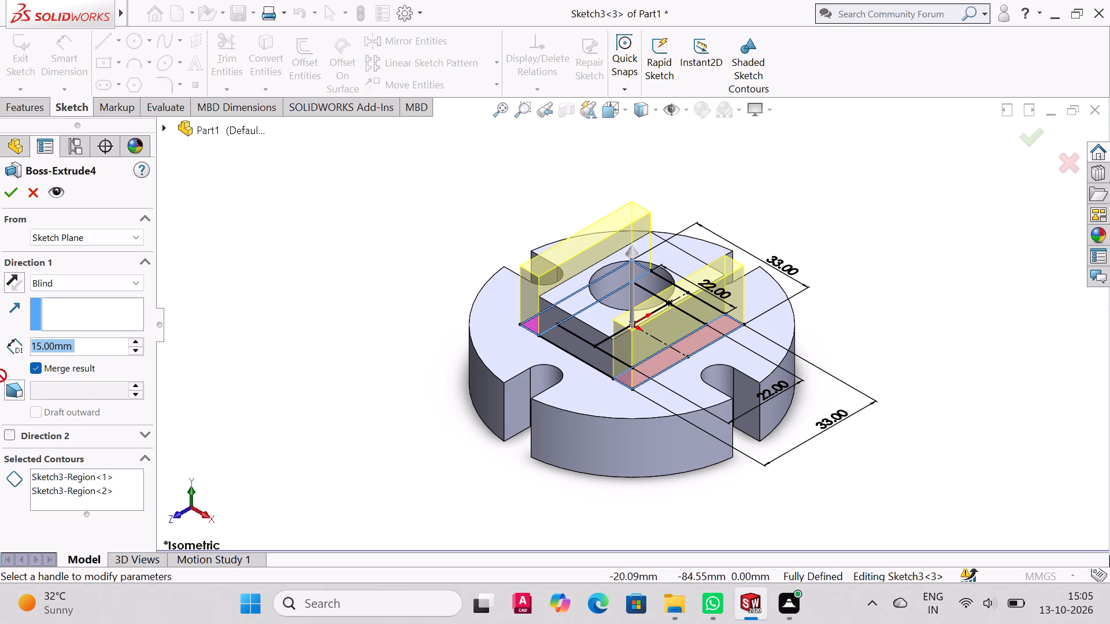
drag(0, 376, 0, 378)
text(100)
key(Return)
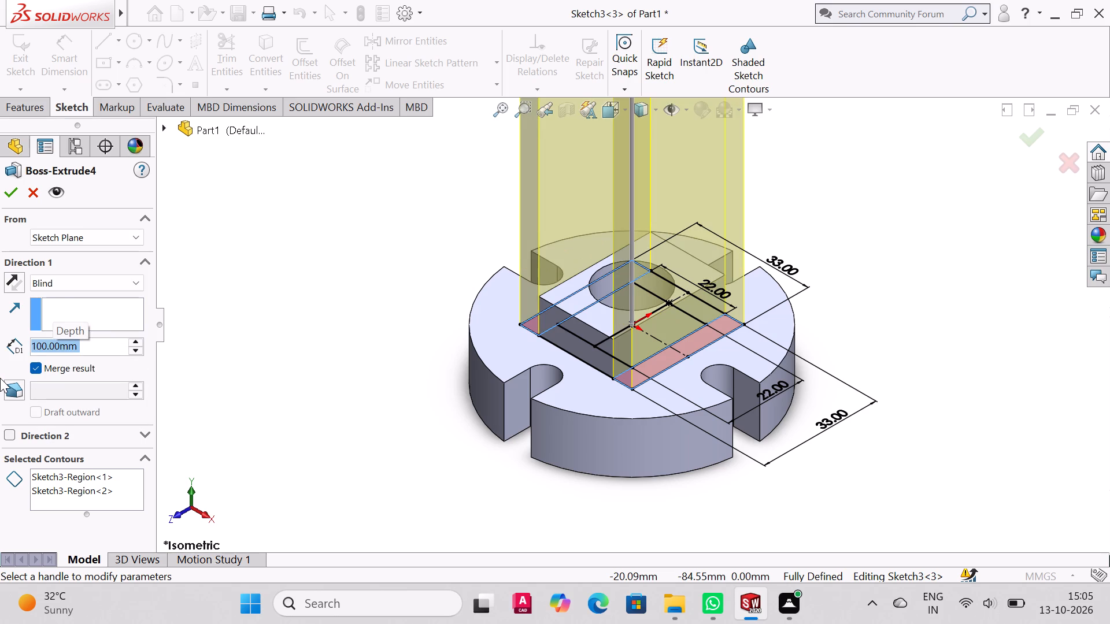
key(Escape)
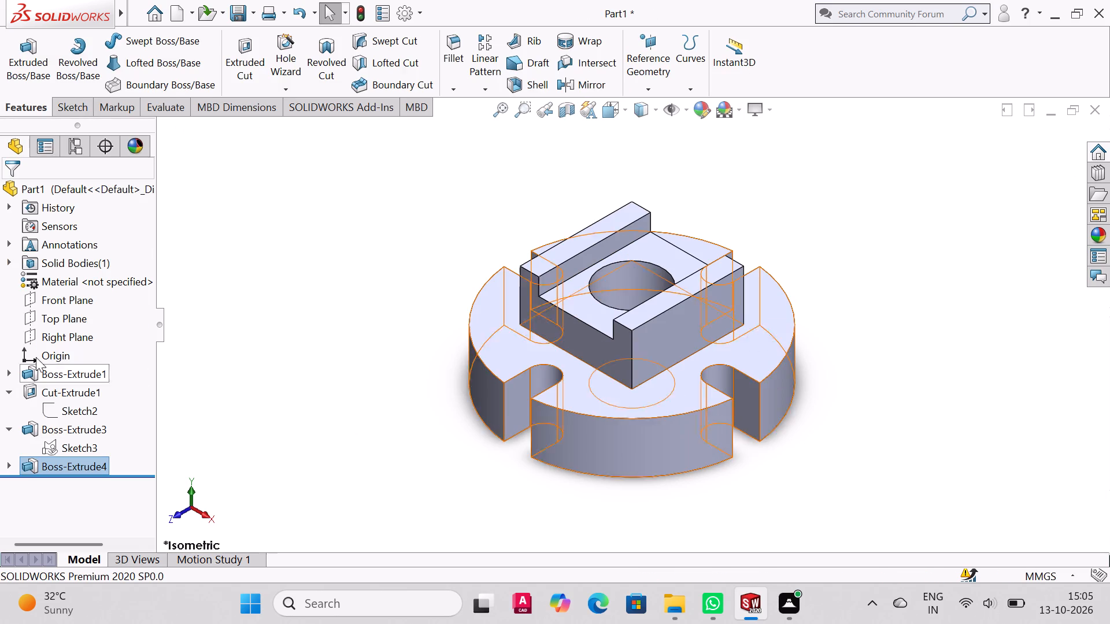
Edit the side-strip extrusion and set its blind depth to 100 mm.
click(25, 469)
click(35, 421)
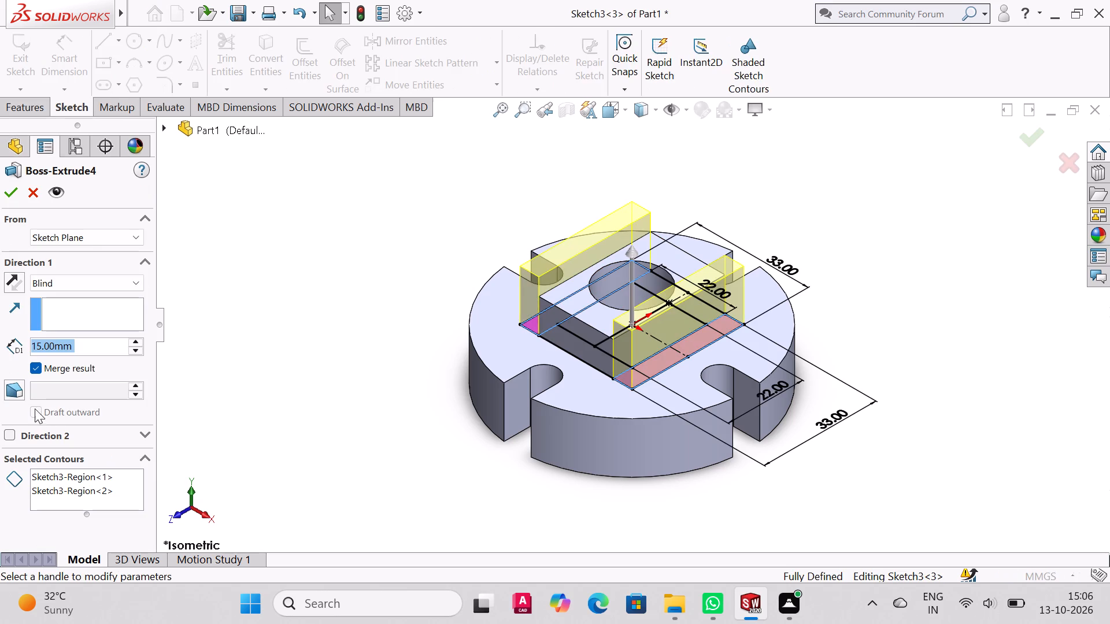
text(100)
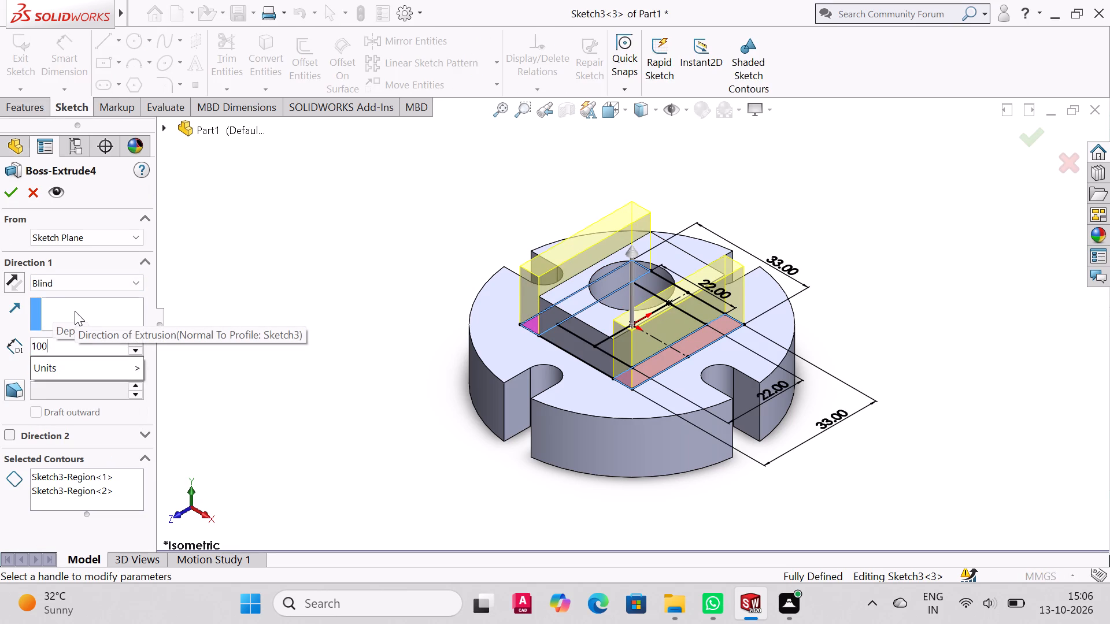
key(Return)
click(8, 195)
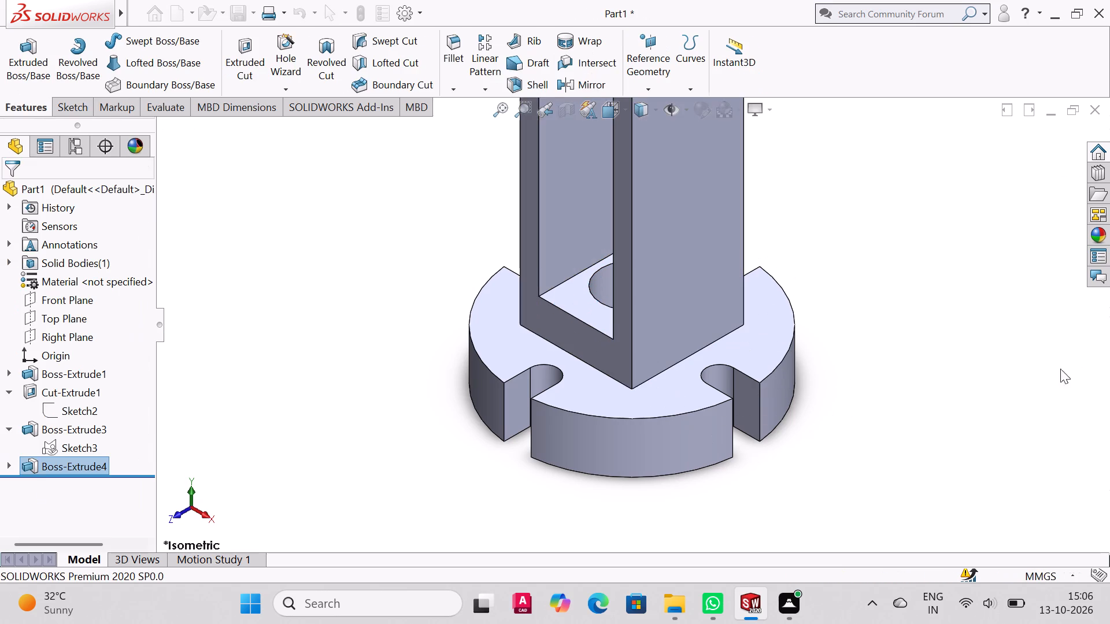
On the outer face of the right upright, sketch a line about 27 mm long up the front edge from its lower corner.
scroll(823, 321, up, 4)
scroll(812, 281, down, 3)
middle_drag(798, 263, 791, 284)
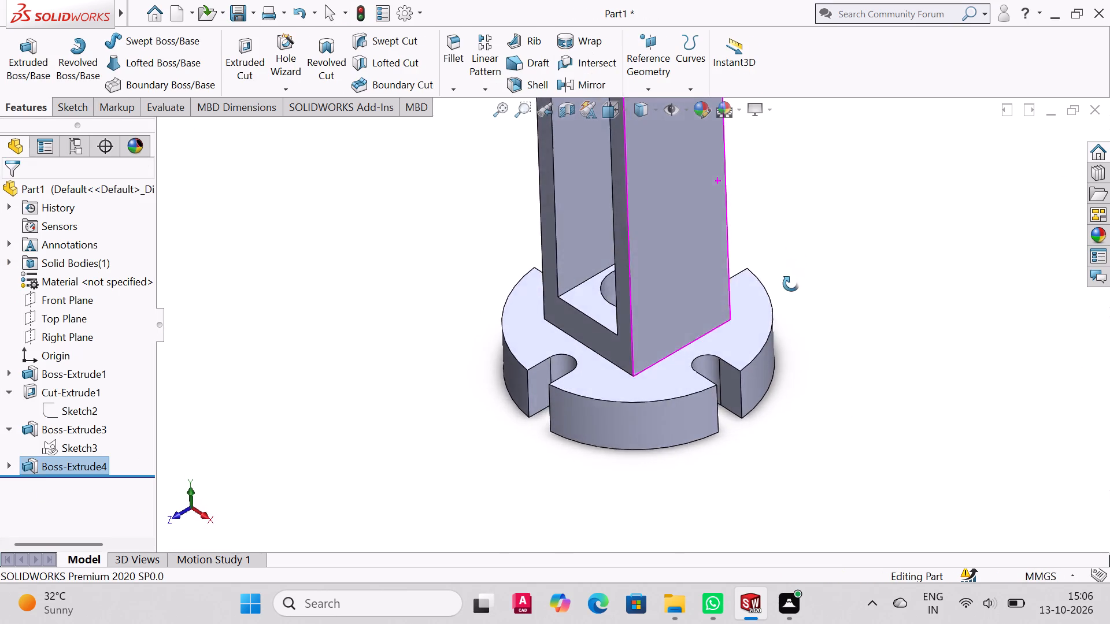
middle_drag(791, 284, 768, 283)
click(692, 235)
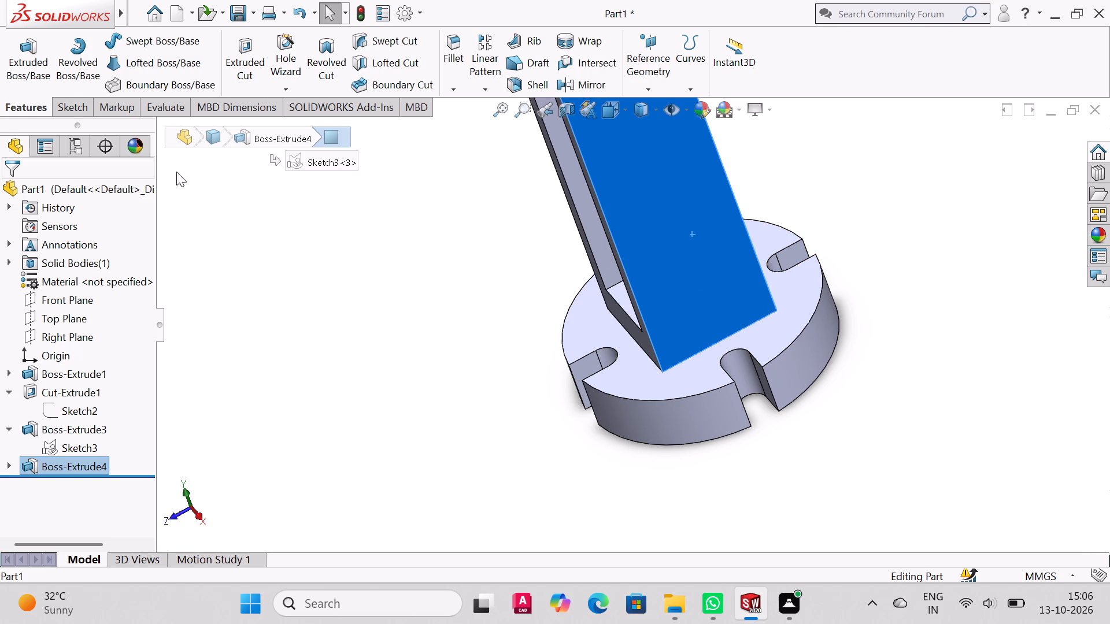
click(66, 103)
click(95, 49)
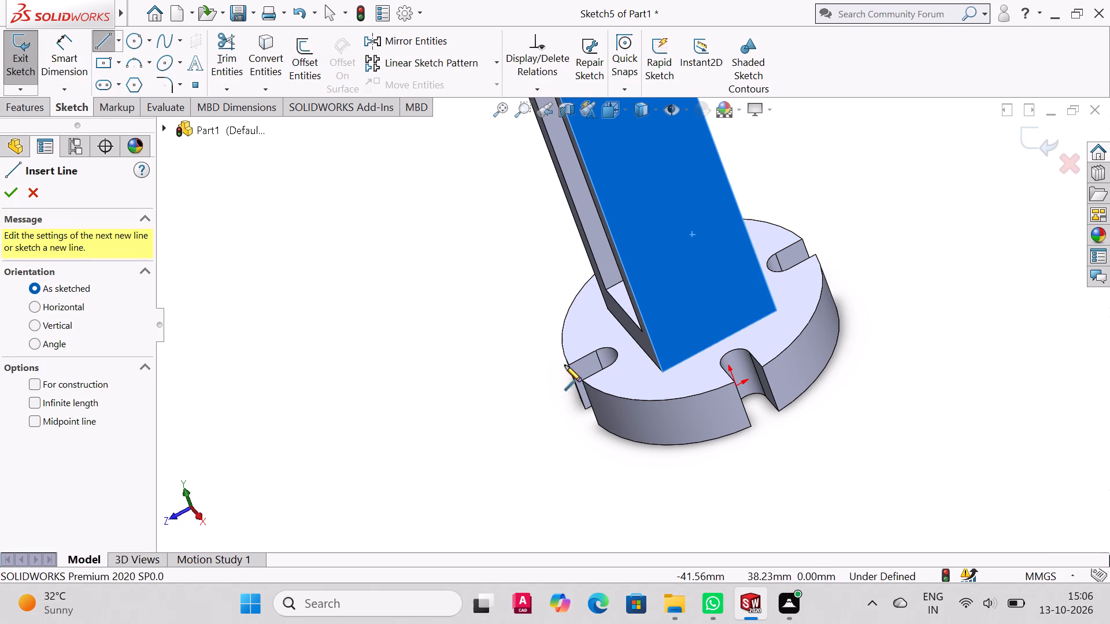
click(684, 272)
key(Escape)
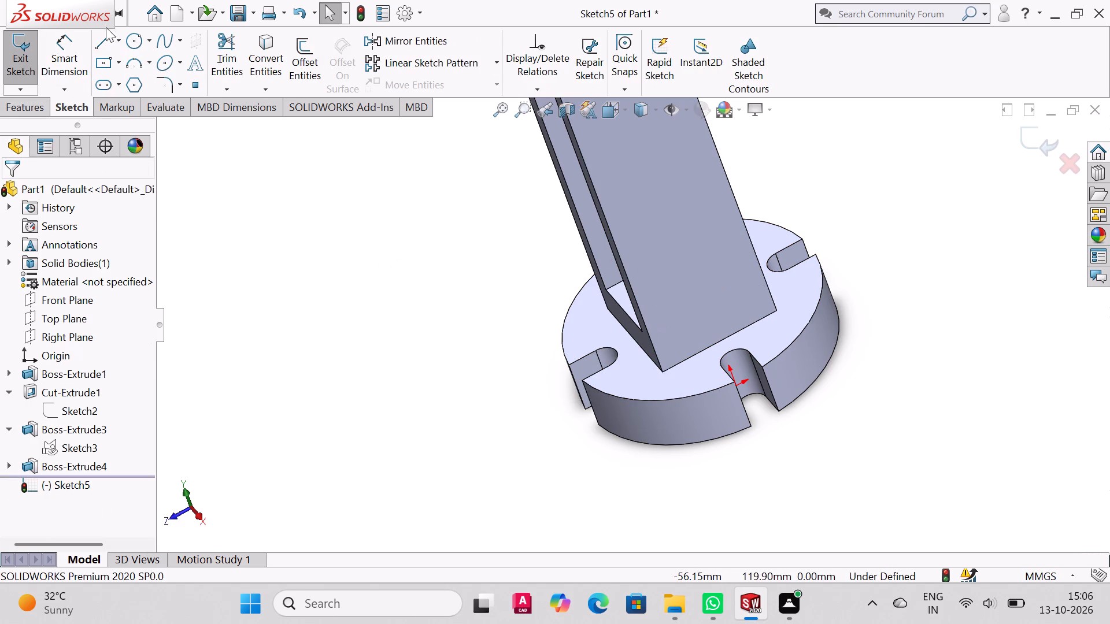
click(102, 39)
click(662, 371)
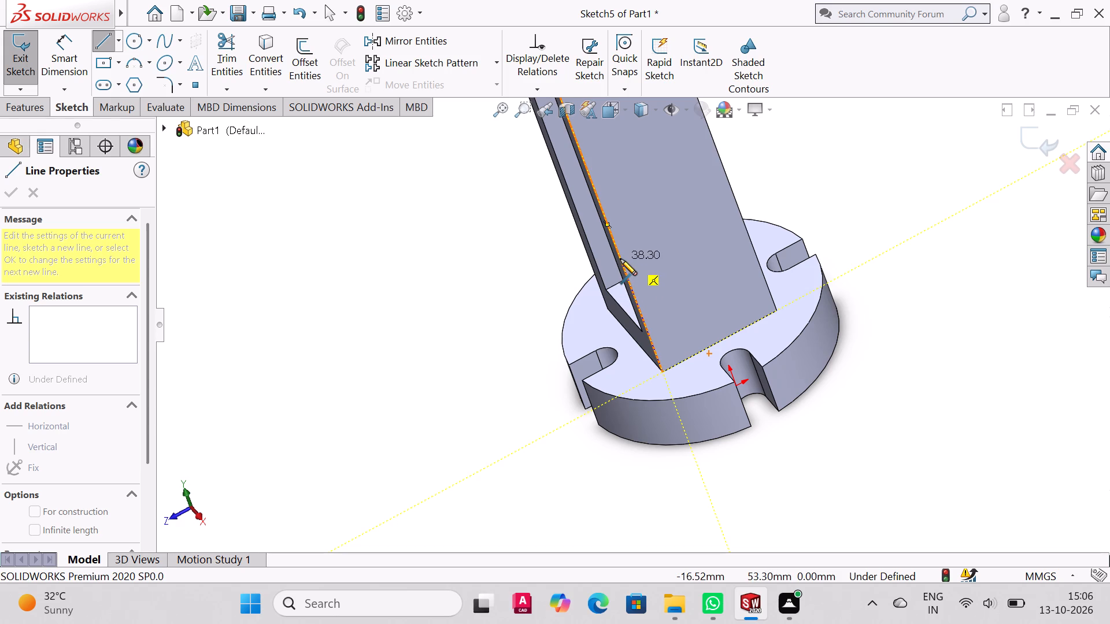
click(632, 292)
right_click(631, 291)
click(675, 294)
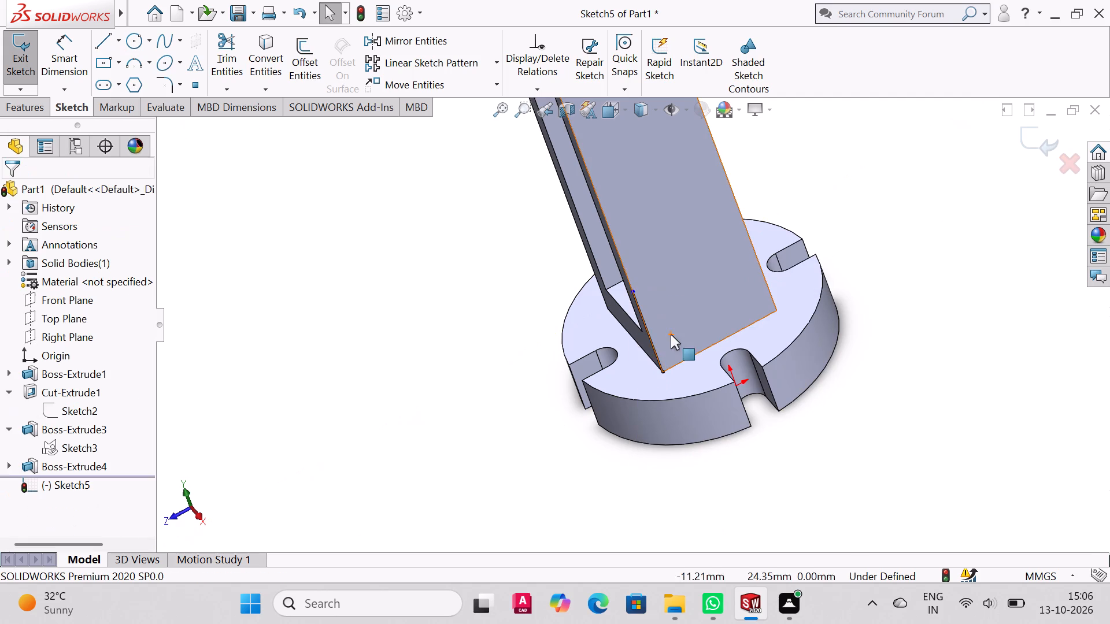
Dimension the line on the upright's front edge to 15 mm.
click(56, 47)
click(642, 320)
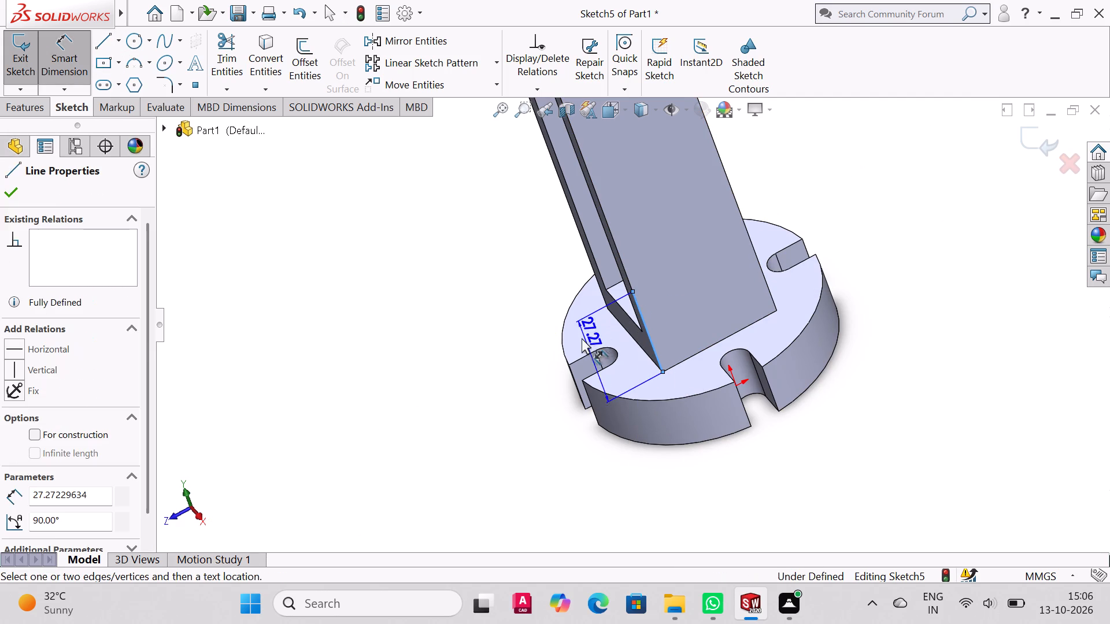
click(573, 343)
text(15)
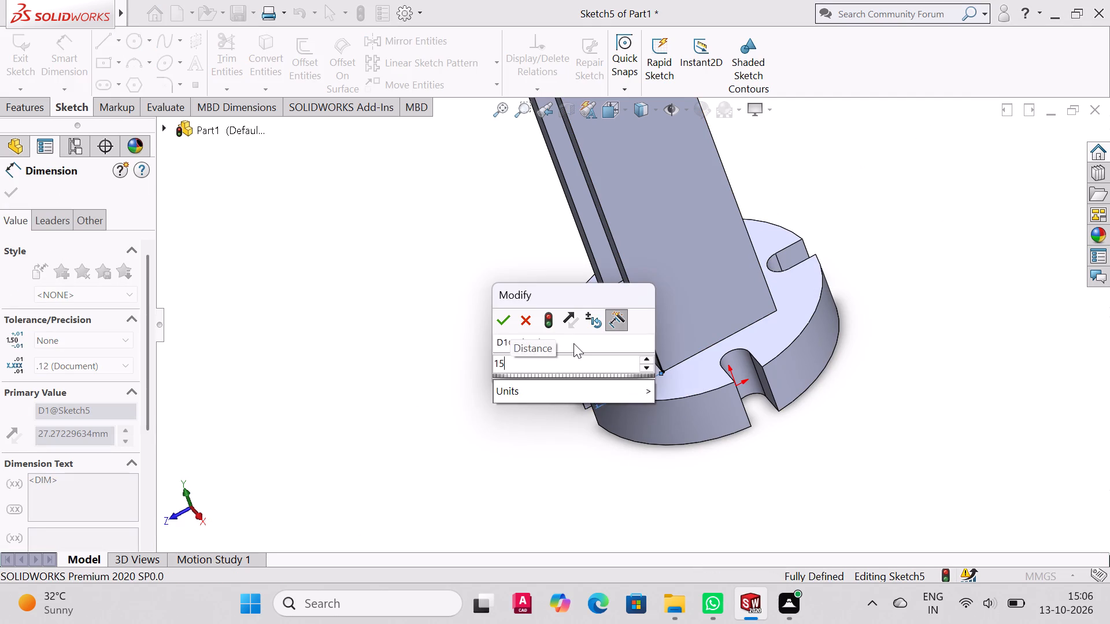
key(Return)
Add lines across the face, down the rear edge and back along the base to close a 33 by 15 mm rectangle.
click(102, 34)
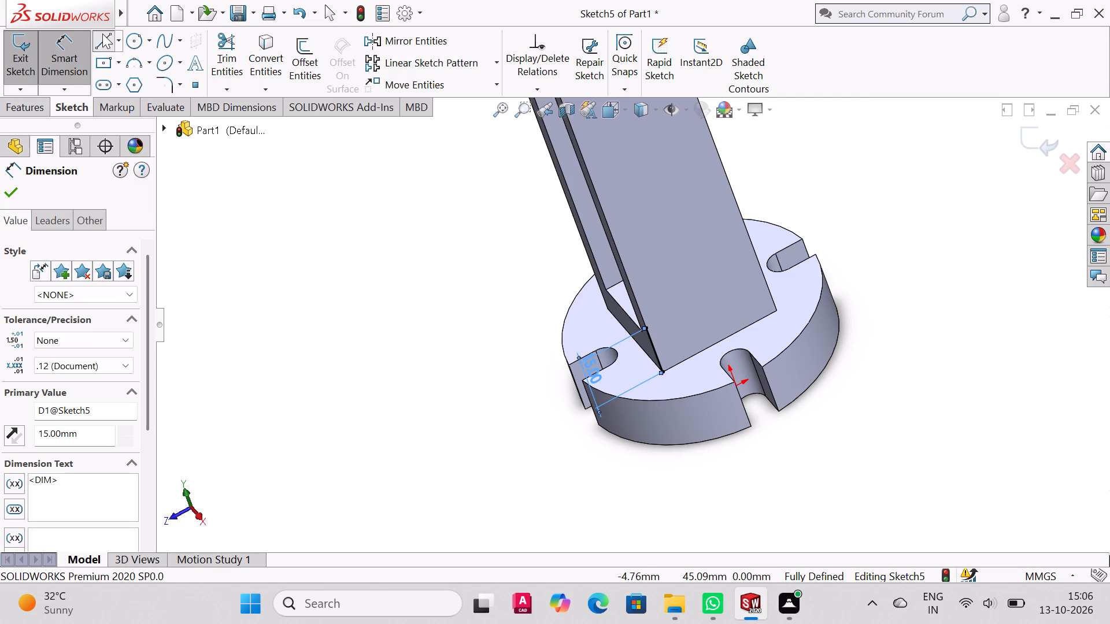
click(646, 326)
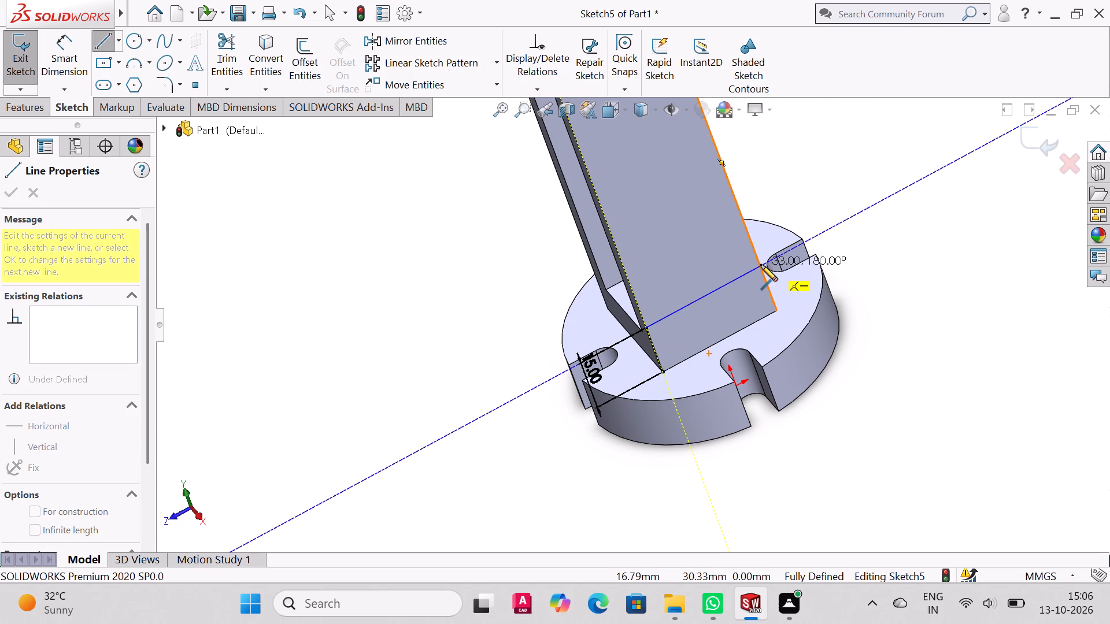
click(760, 265)
click(776, 310)
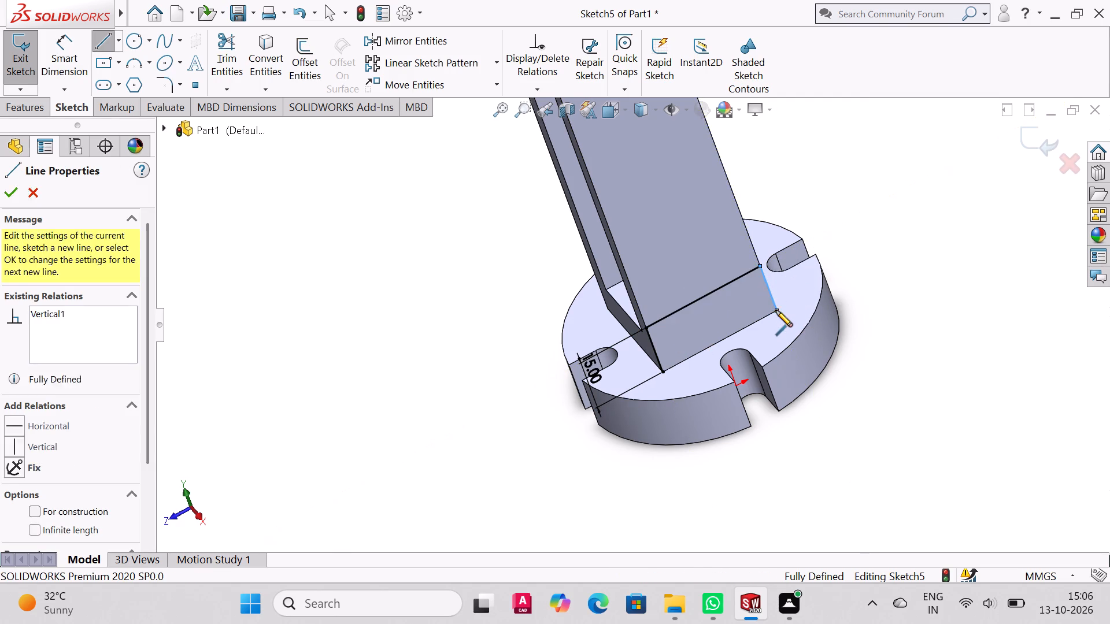
click(664, 371)
right_click(664, 371)
click(752, 378)
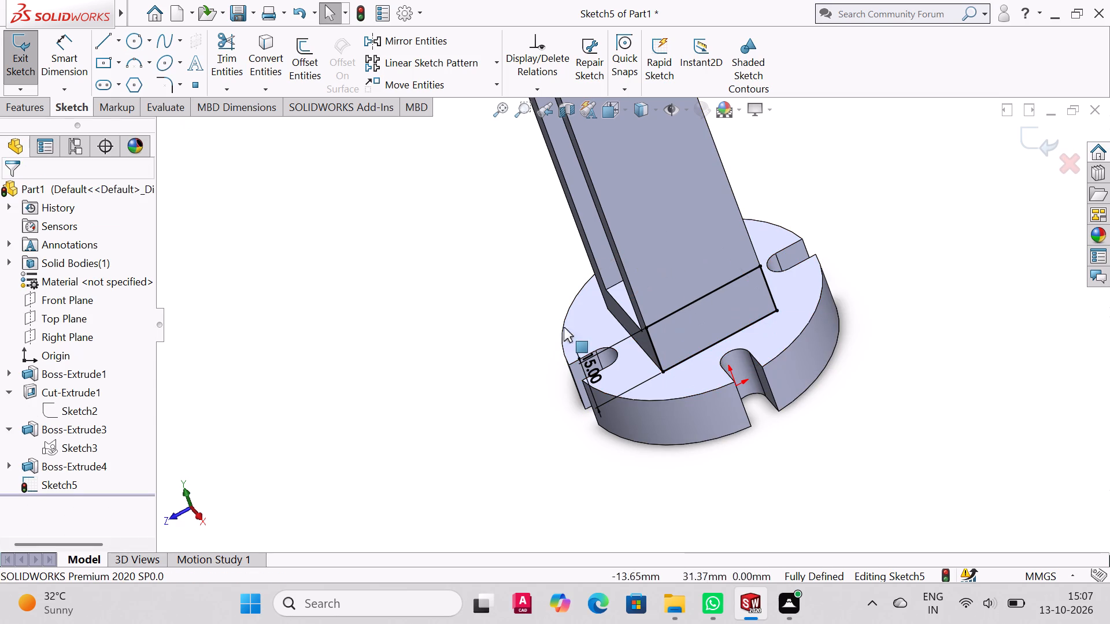
Sketch another line up the upright's front edge from the rectangle's upper front corner and dimension it to 15 mm.
click(98, 39)
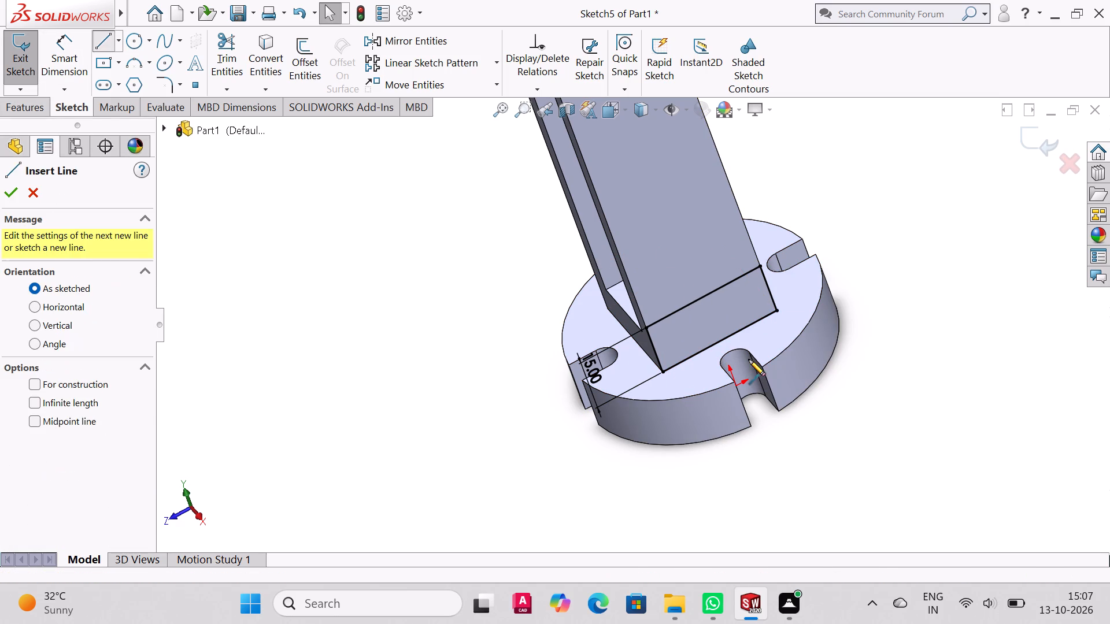
click(647, 329)
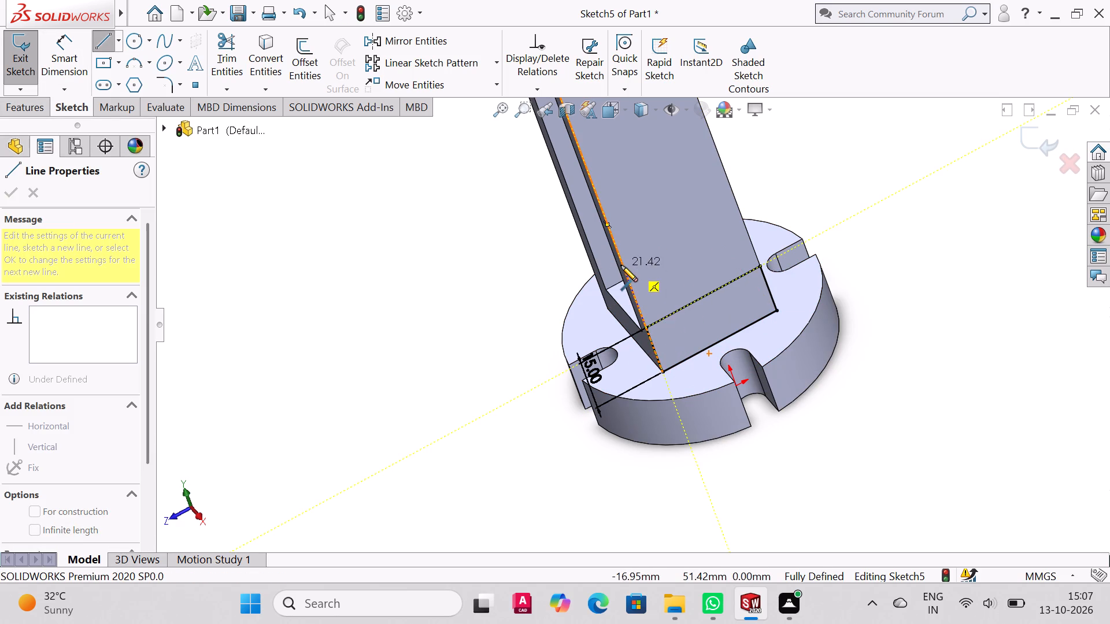
click(621, 258)
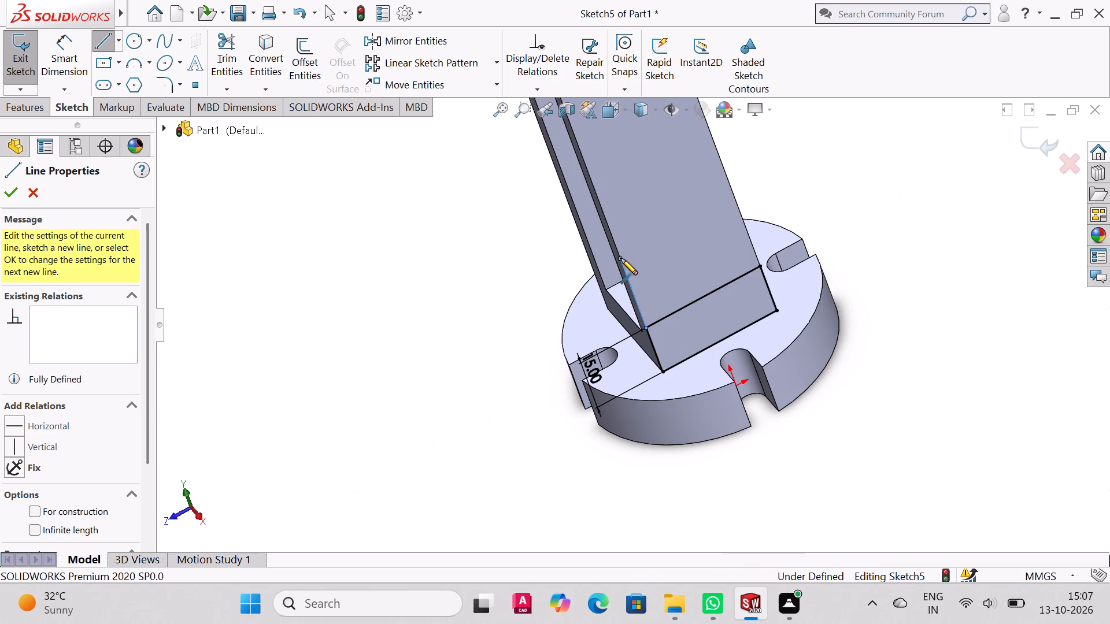
right_click(621, 258)
click(703, 278)
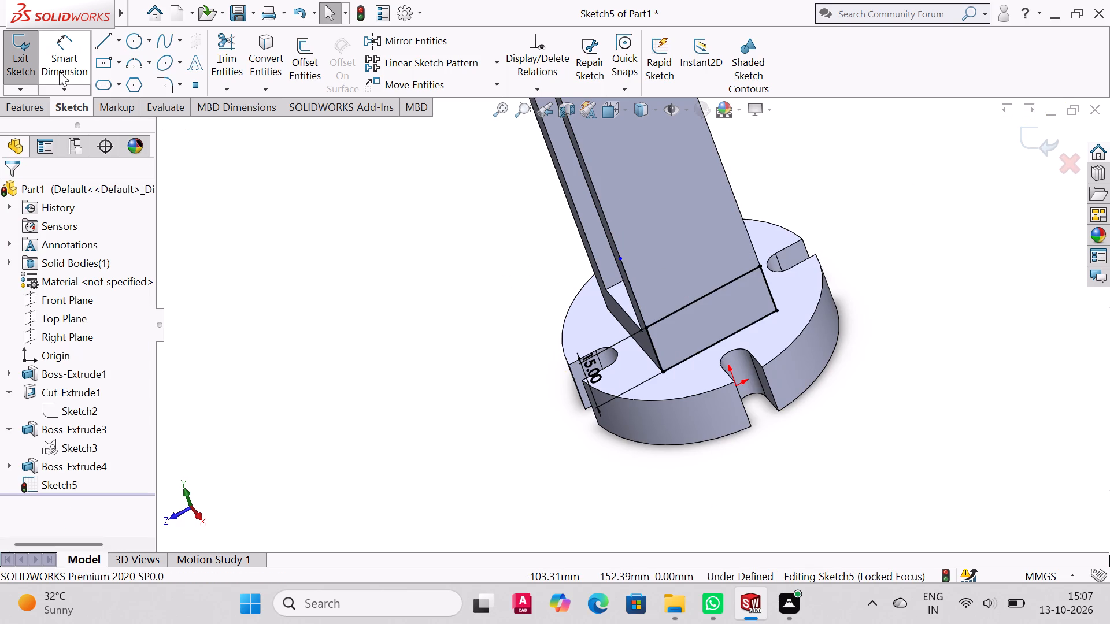
click(76, 48)
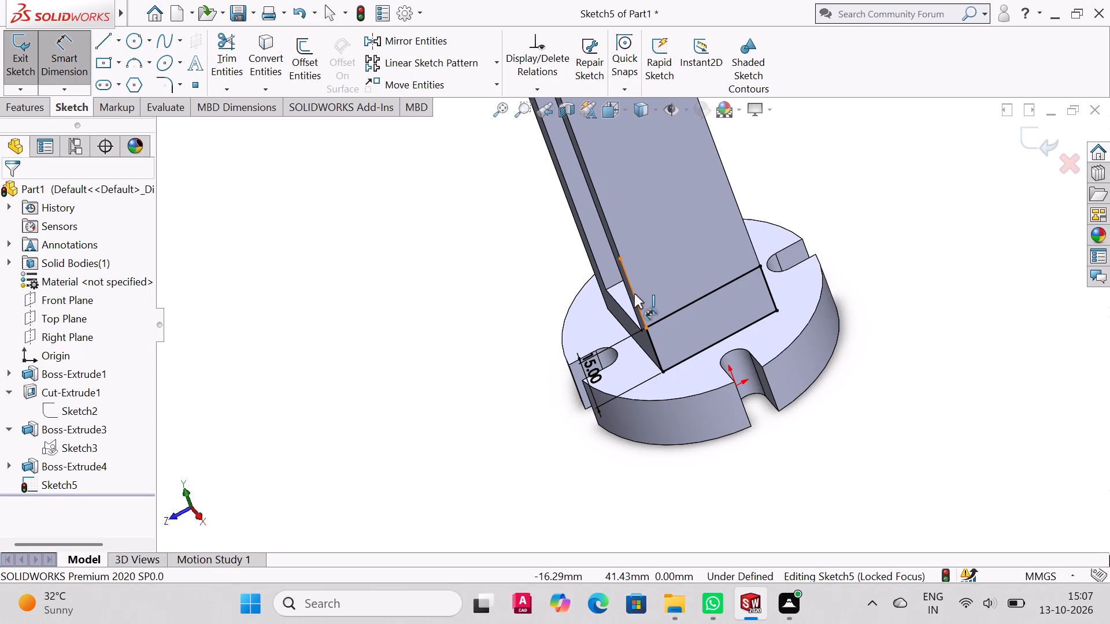
click(634, 294)
click(565, 318)
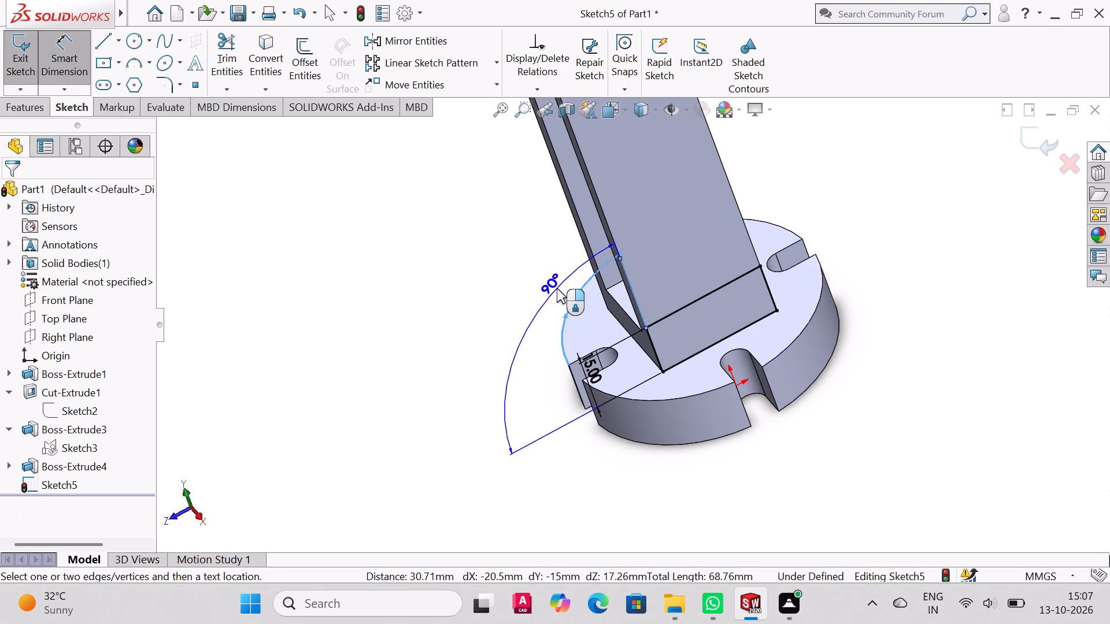
key(Escape)
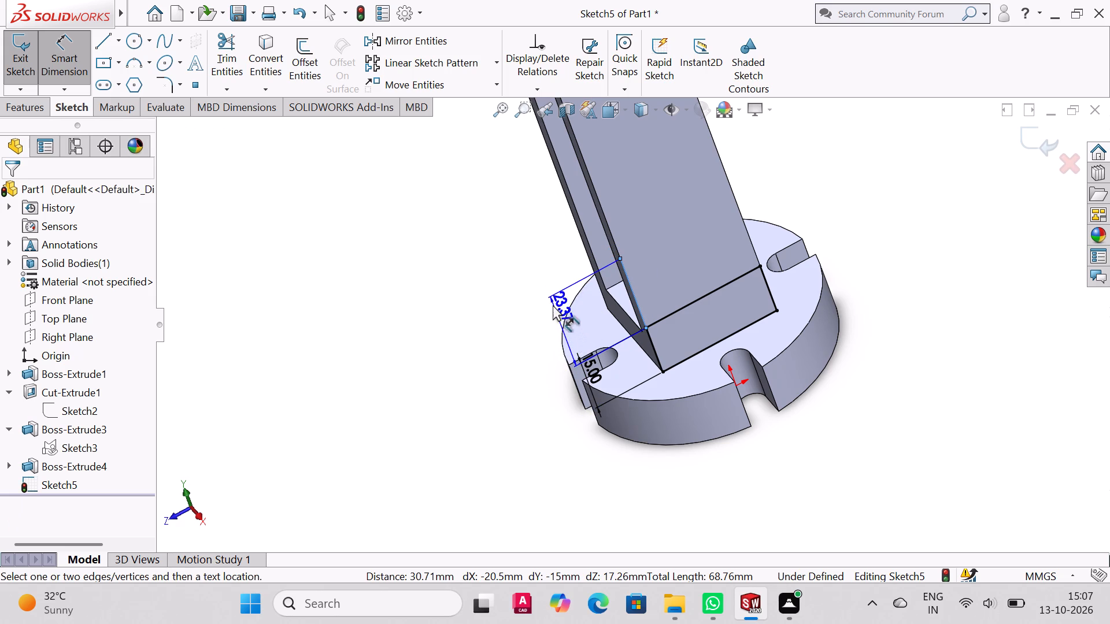
click(549, 293)
text(15)
key(Return)
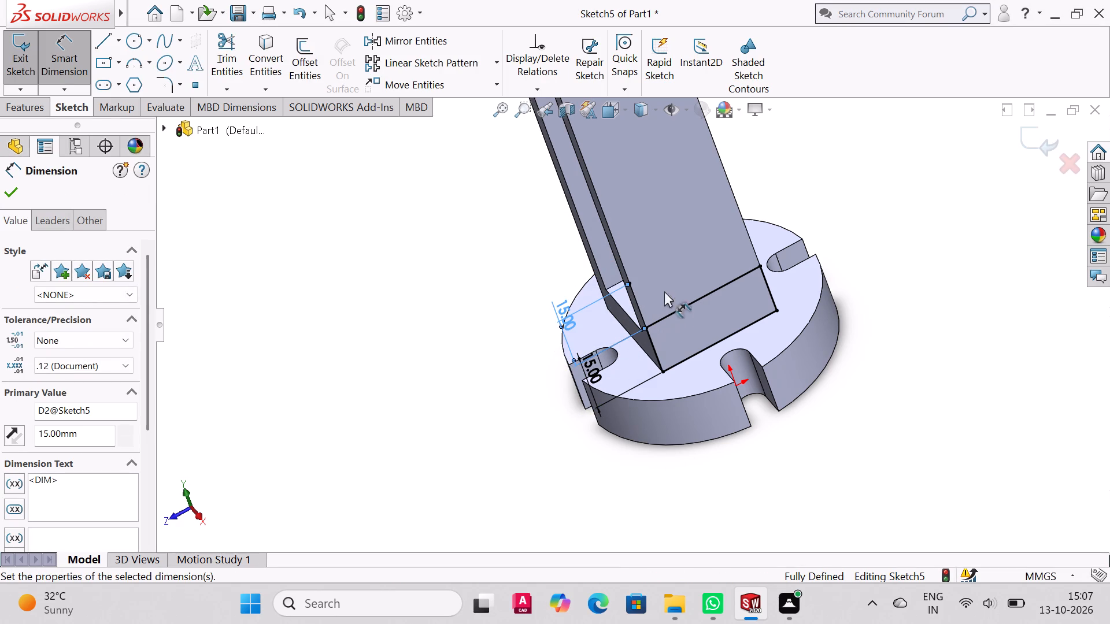
Sketch a short horizontal line inward from the top of the upper front-edge line and dimension it to 6.5 mm.
click(95, 40)
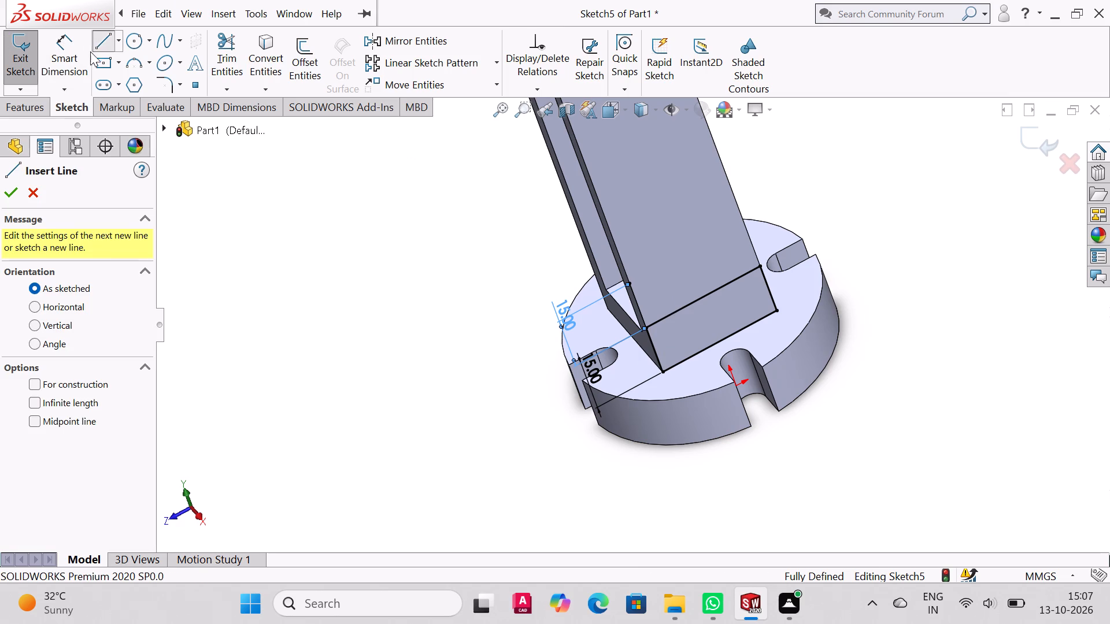
click(630, 282)
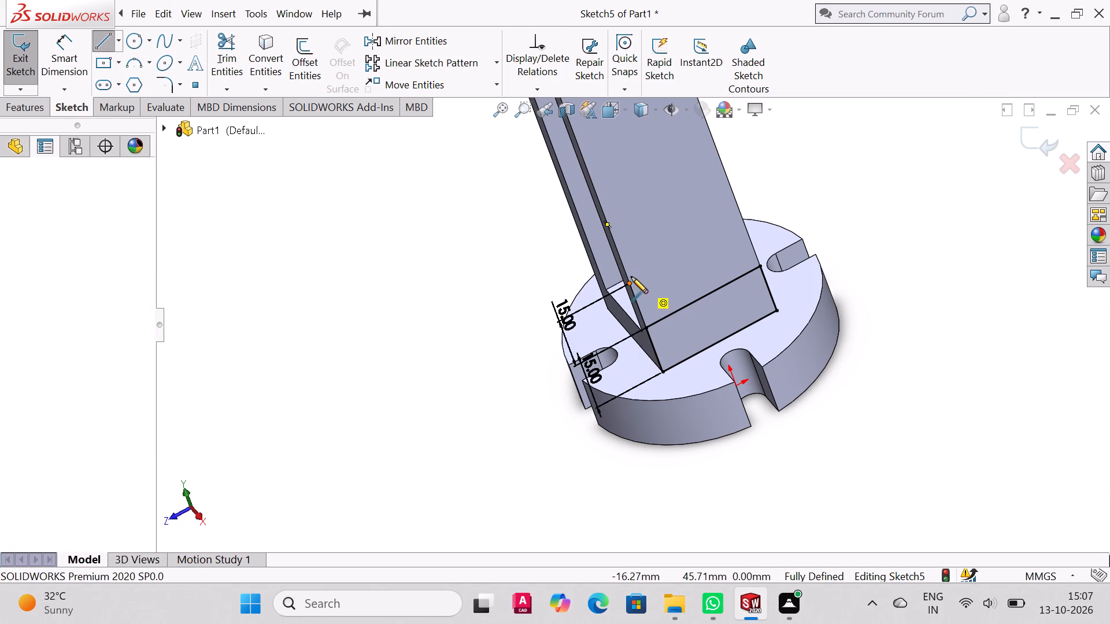
click(648, 273)
right_click(648, 273)
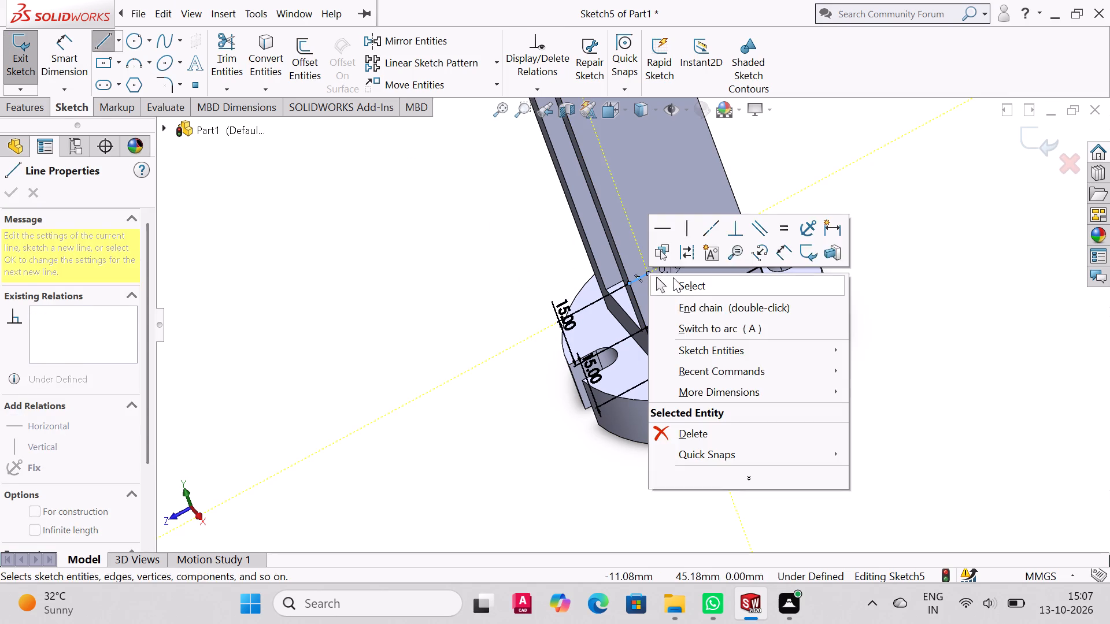
click(673, 277)
click(65, 38)
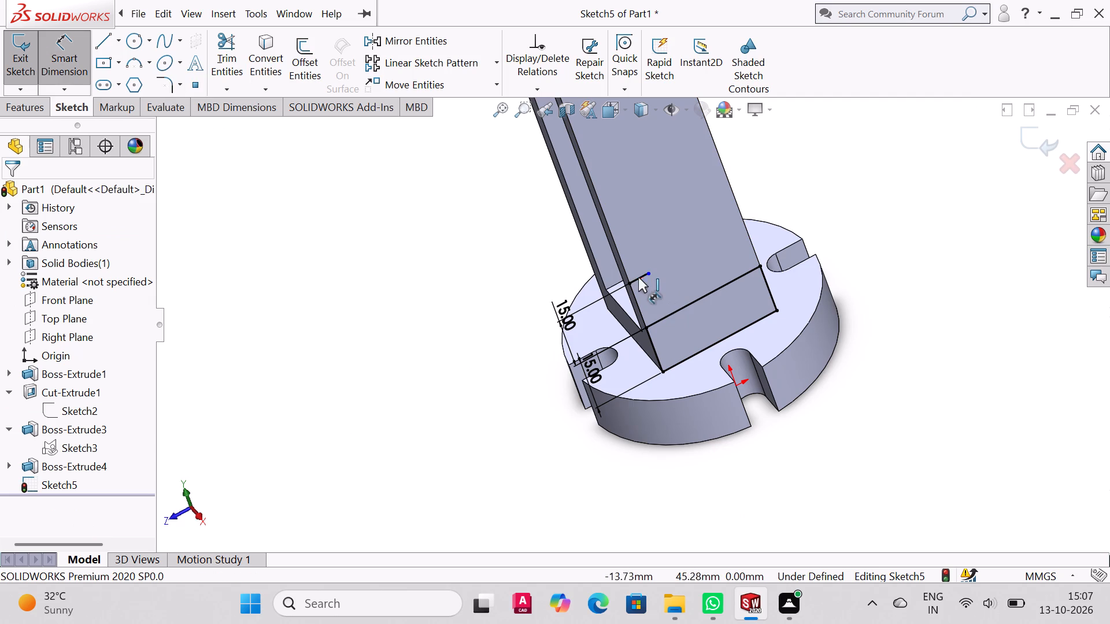
click(638, 277)
click(638, 253)
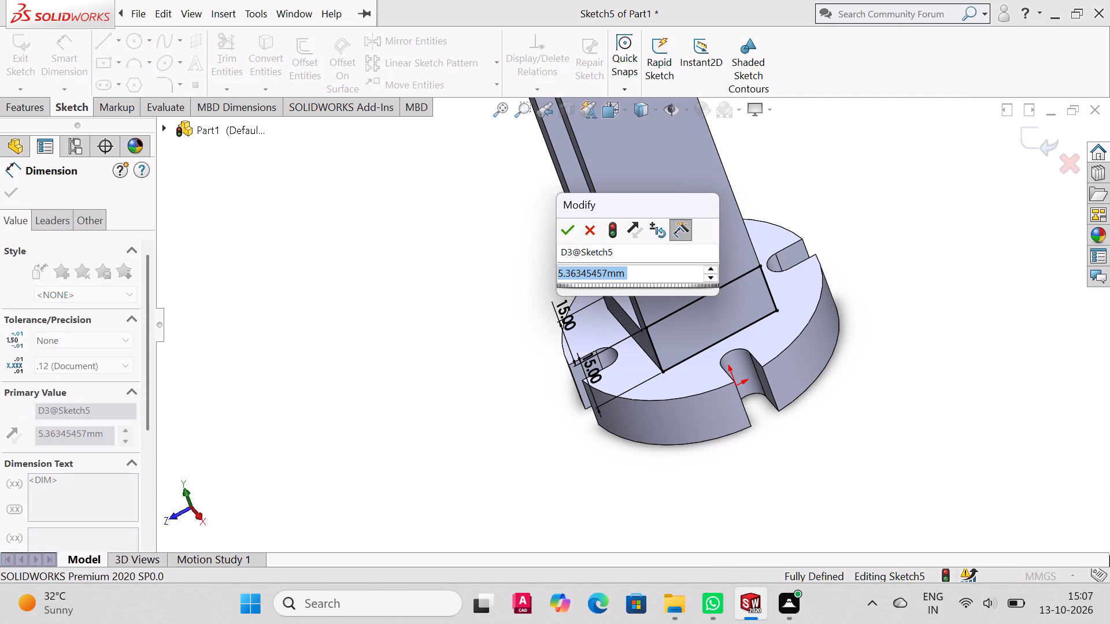
text(11)
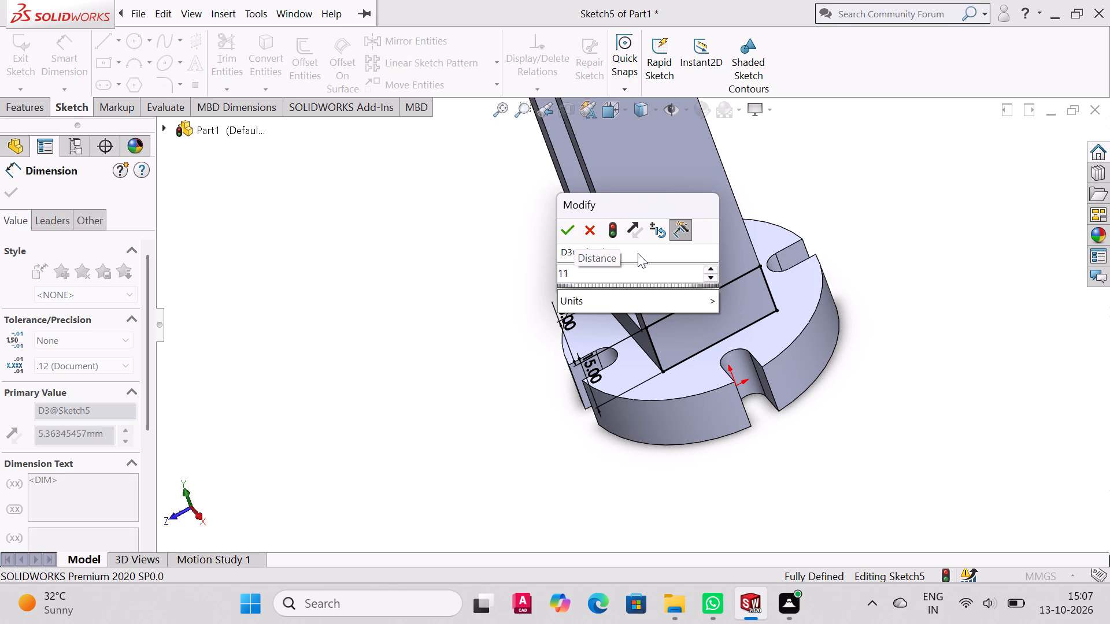
key(BackSpace)
key(BackSpace)
key(BackSpace)
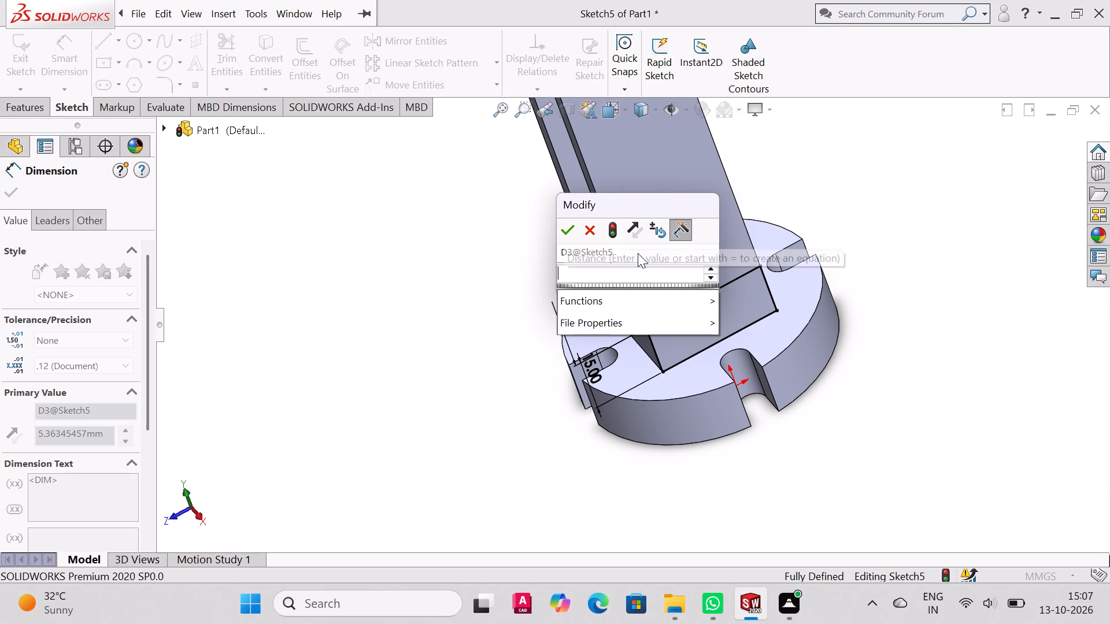
key(6)
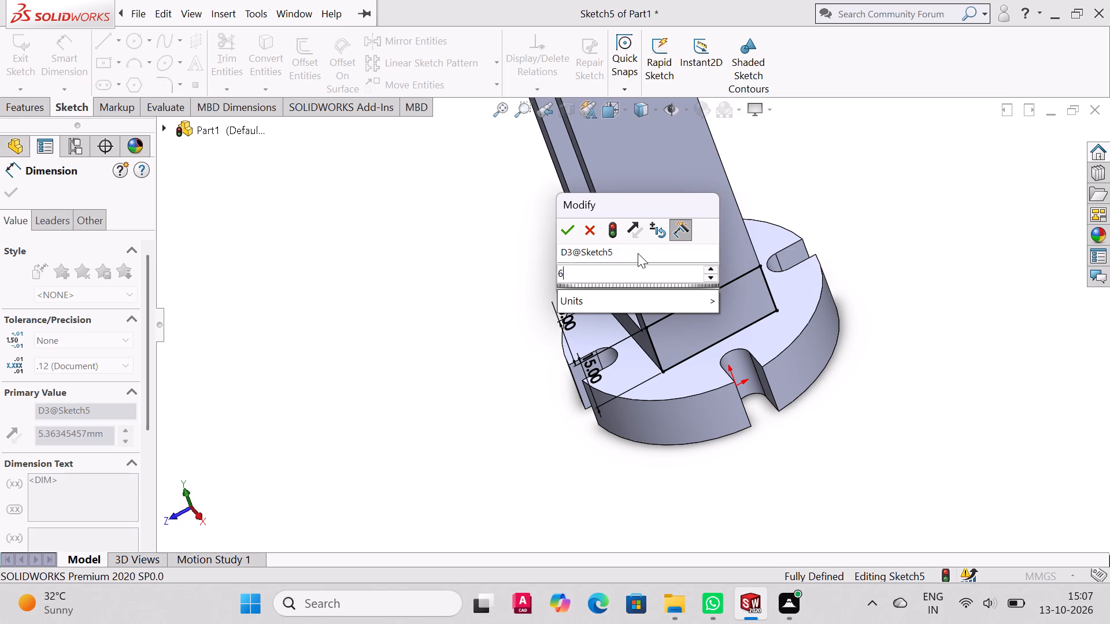
text(.5)
key(Return)
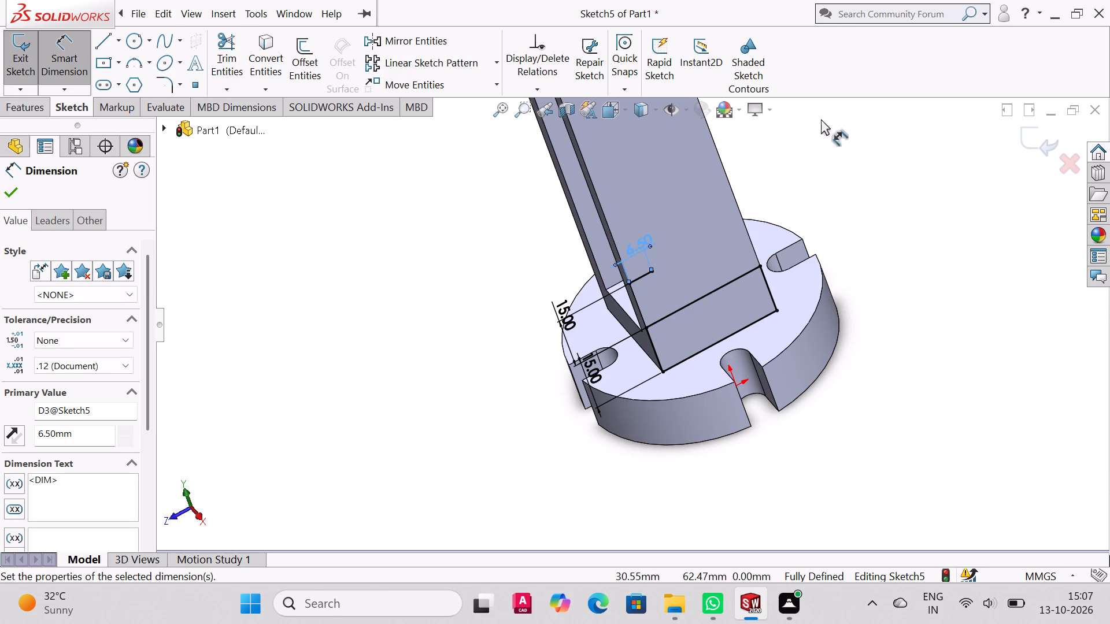
Draw a 15 mm vertical line from the inner end of the 6.5 mm line down to the rectangle's top line.
click(108, 44)
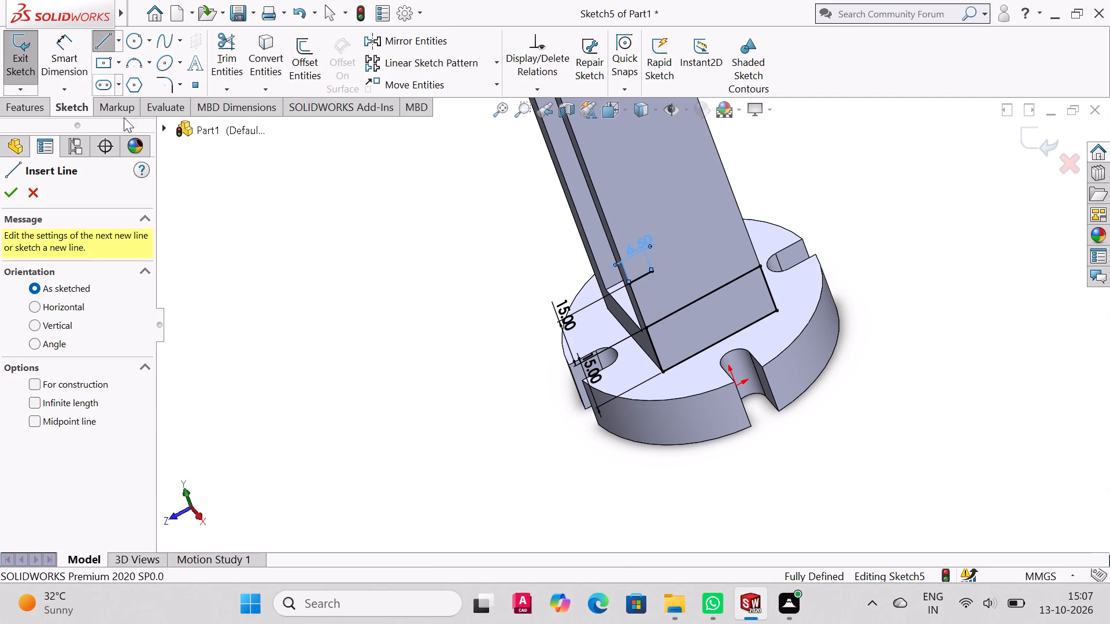
click(653, 272)
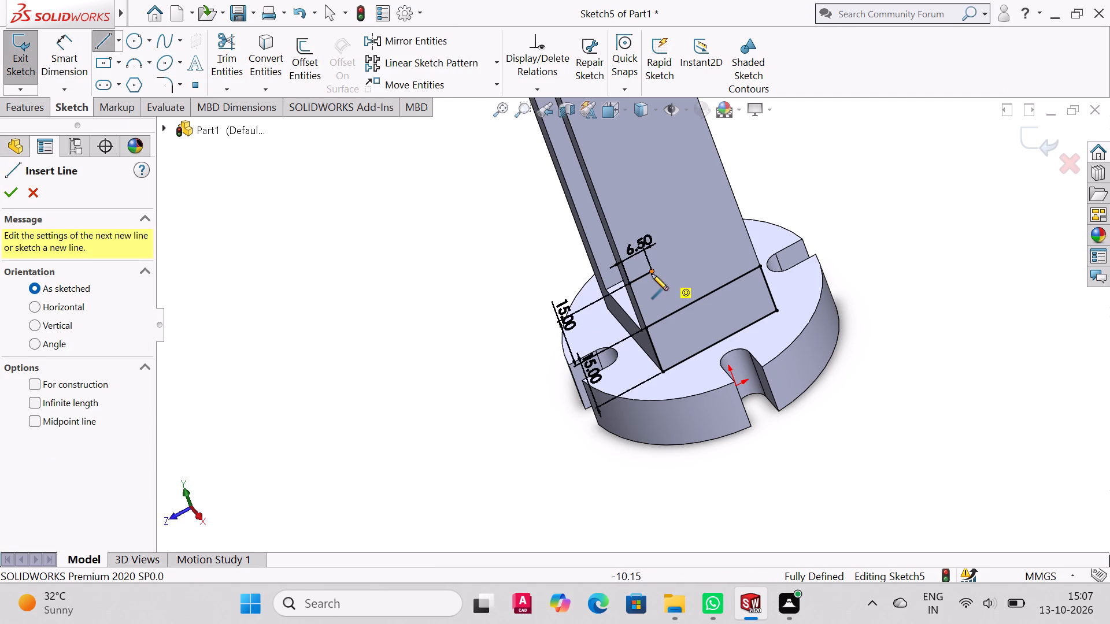
click(670, 315)
right_click(670, 314)
click(711, 325)
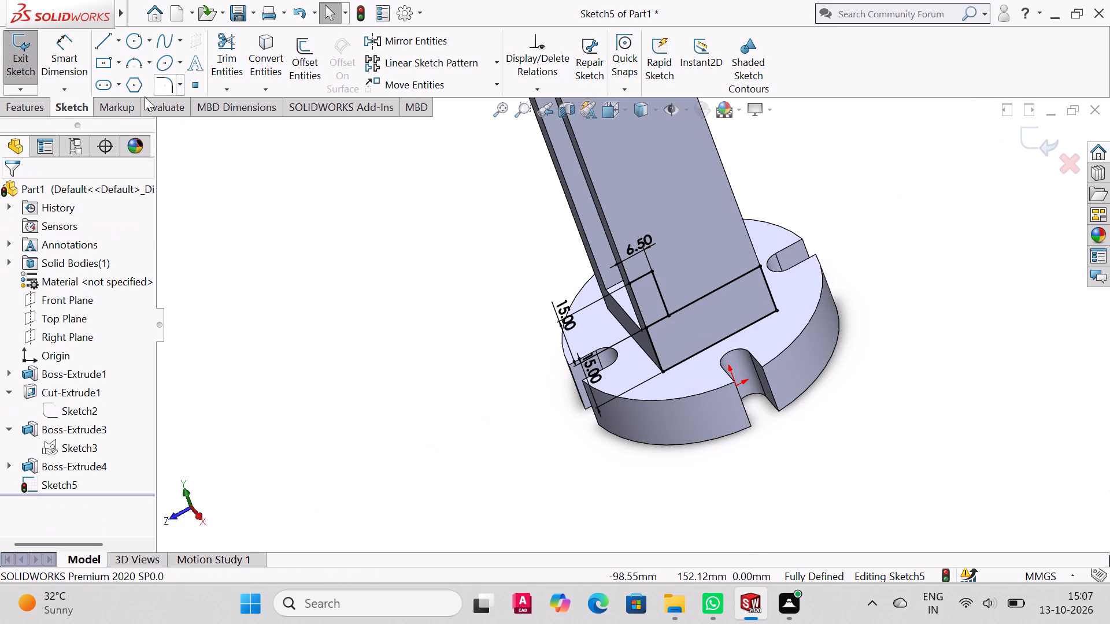
Draw a 15 mm line up the upright's rear edge from the rectangle's upper rear corner, continuing about 9 mm horizontally inward.
click(109, 38)
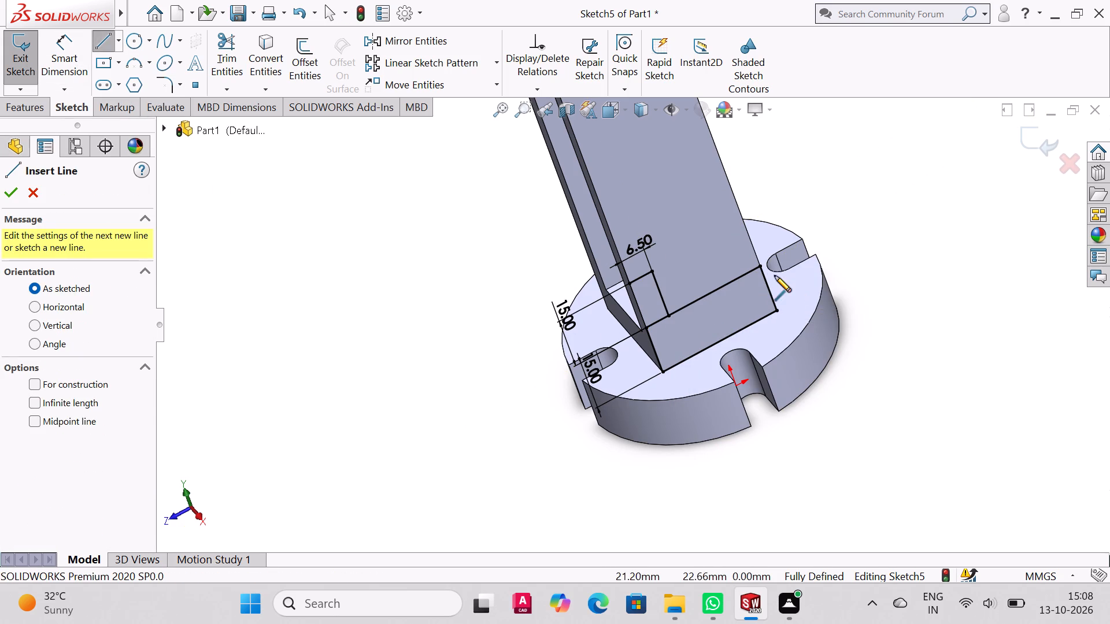
click(761, 266)
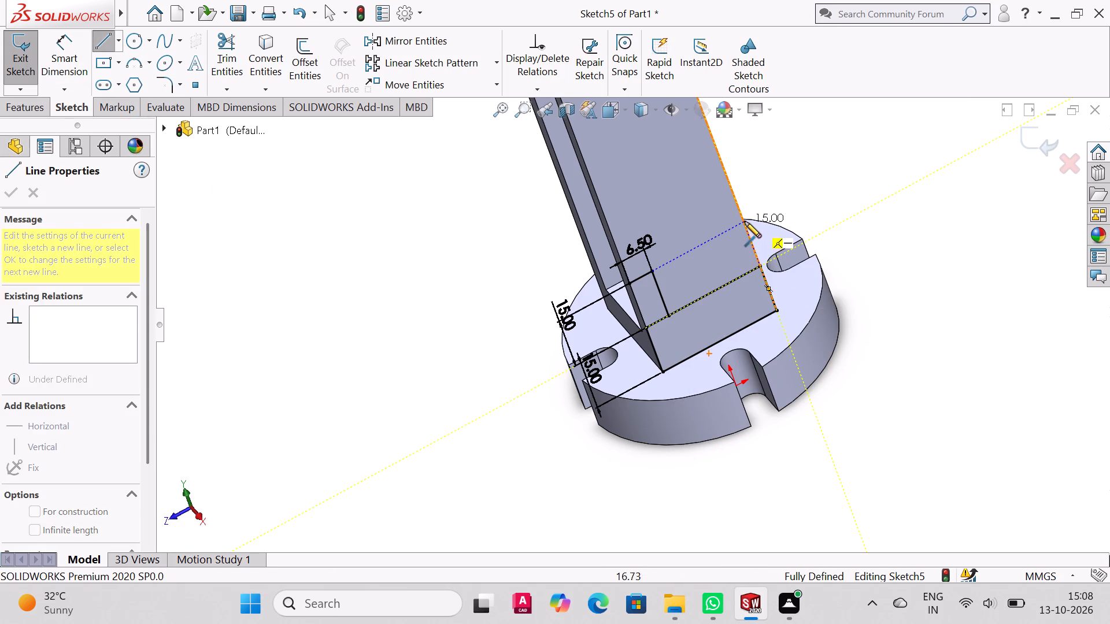
click(745, 220)
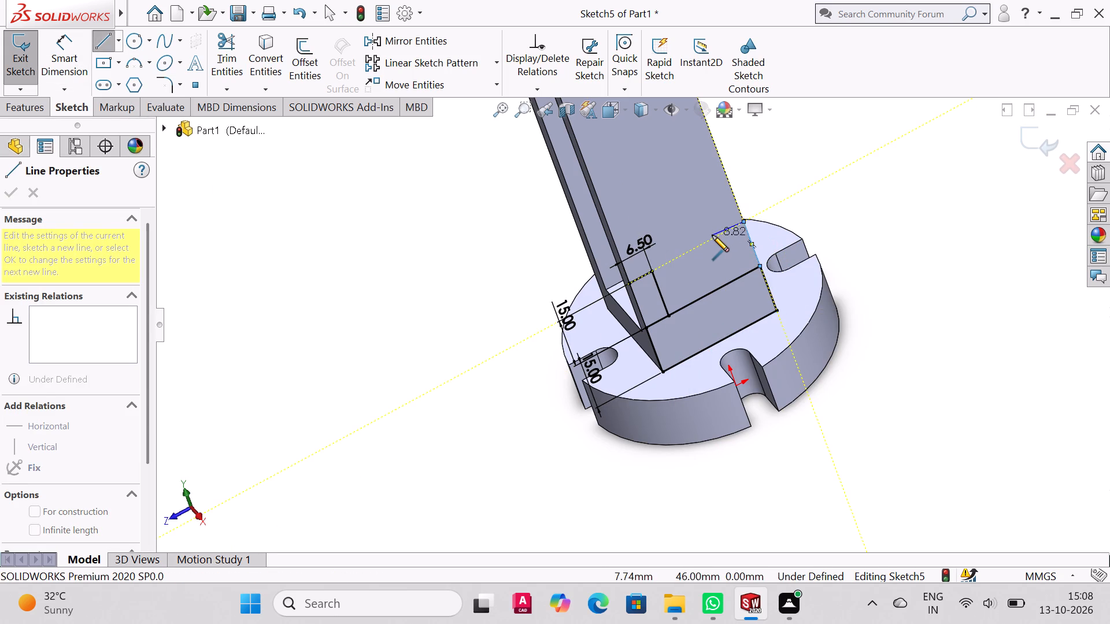
click(712, 239)
right_click(712, 239)
click(752, 248)
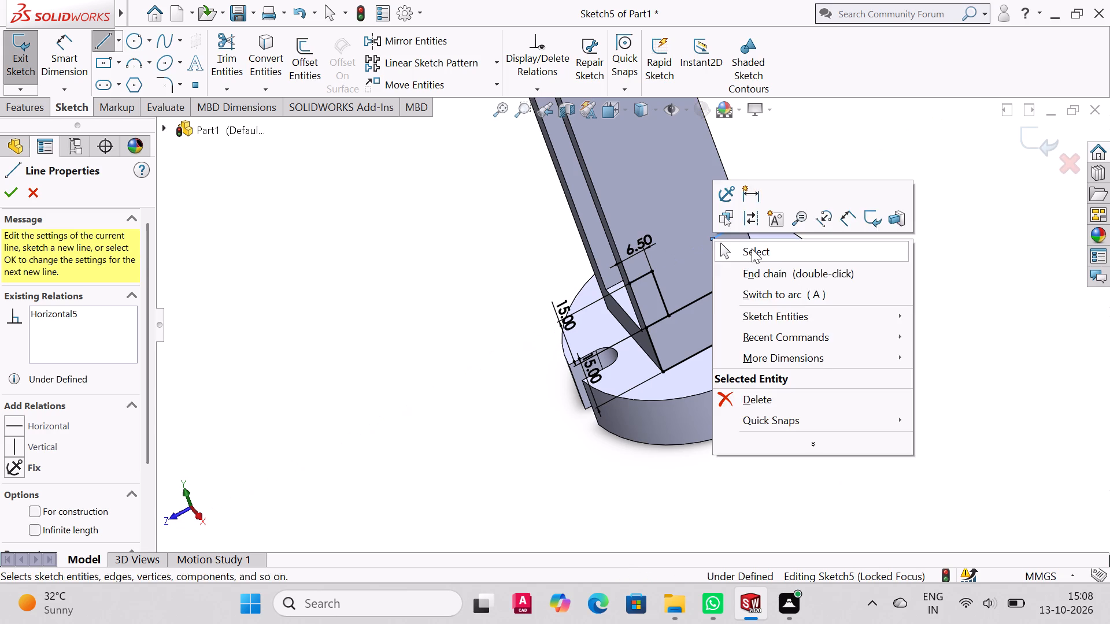
Dimension the short horizontal line at the rear edge.
click(73, 40)
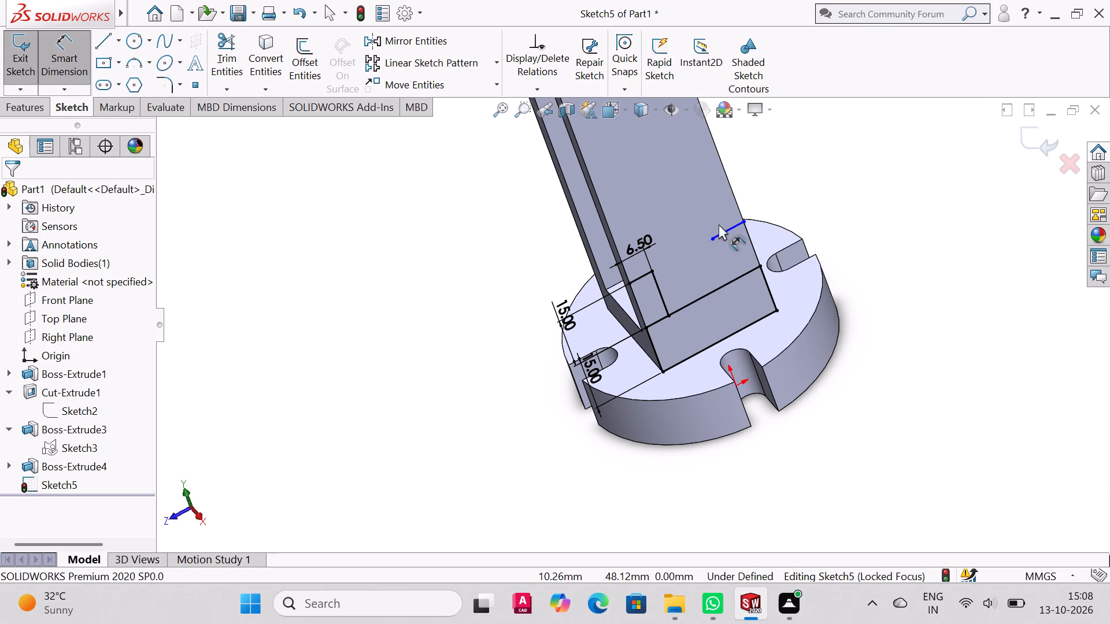
click(726, 231)
click(707, 202)
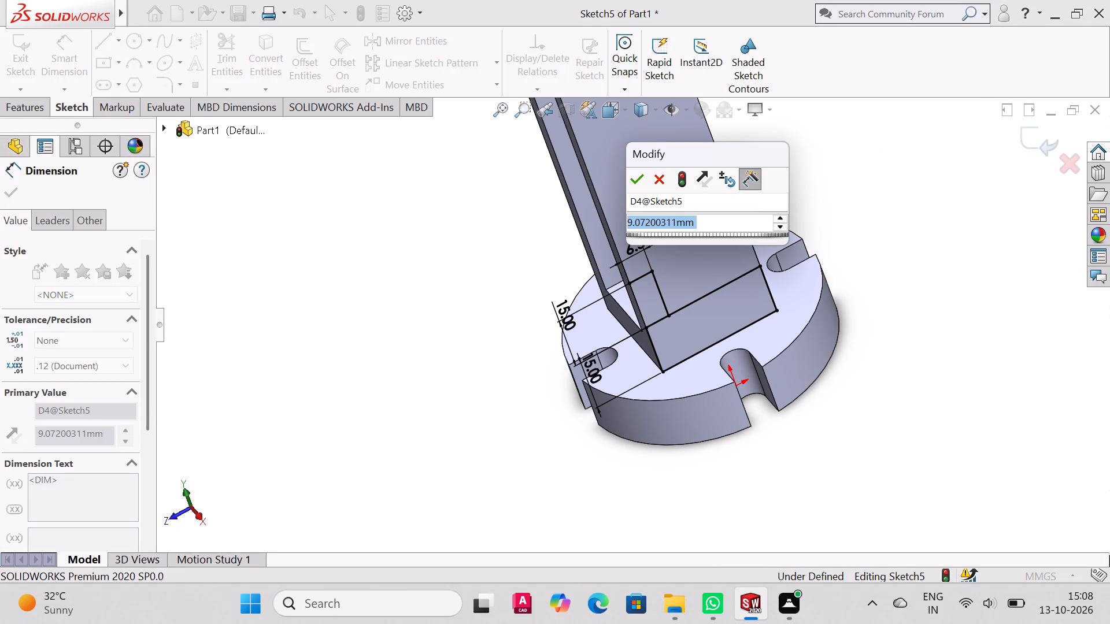
key(Escape)
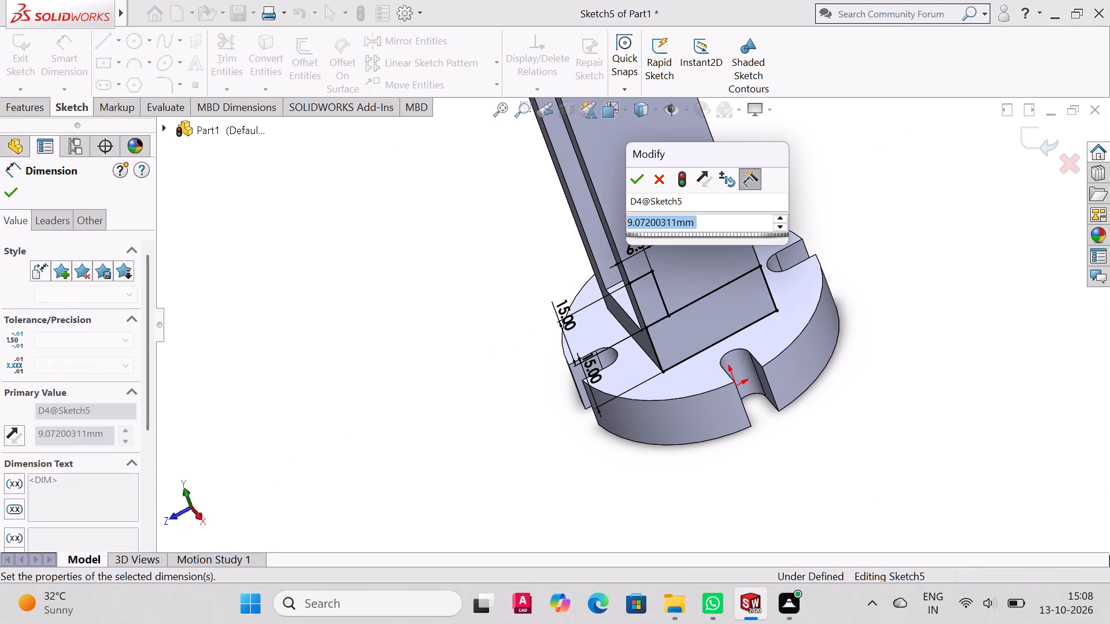
Set the front short horizontal line's dimension to 5.5 mm.
double_click(634, 254)
double_click(634, 247)
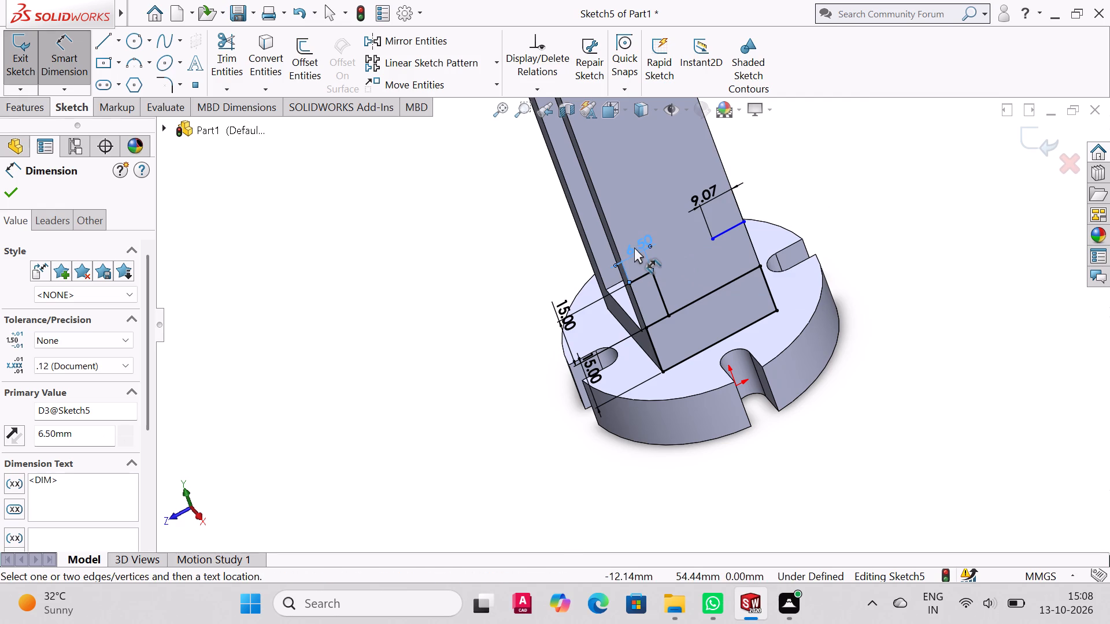
text(5.5)
key(Return)
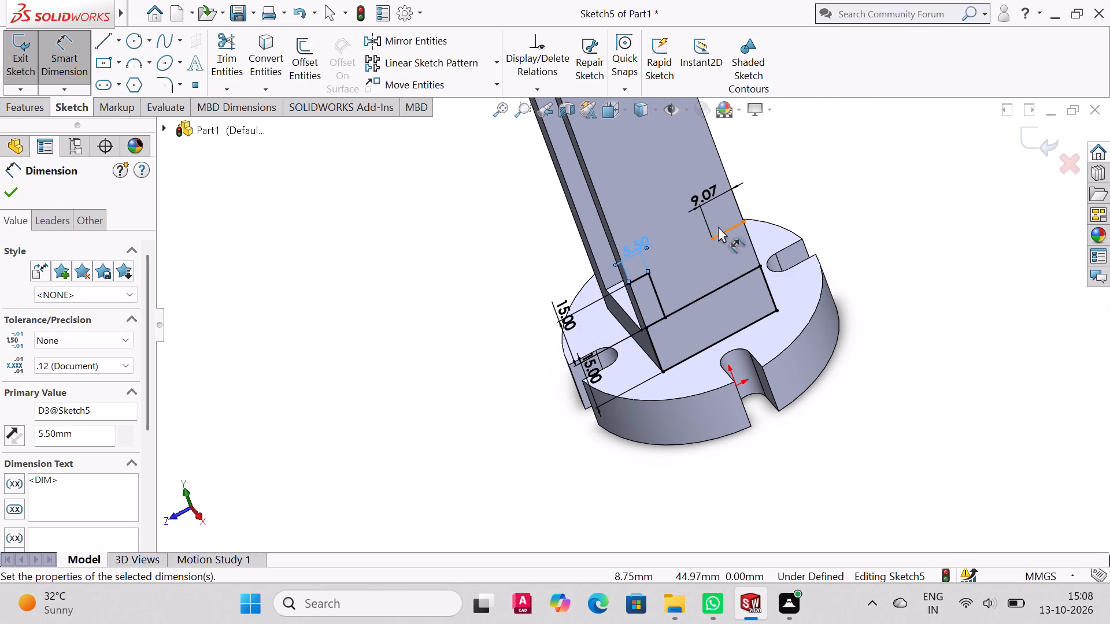
Set the rear short horizontal line's dimension to 5.5 mm.
double_click(708, 199)
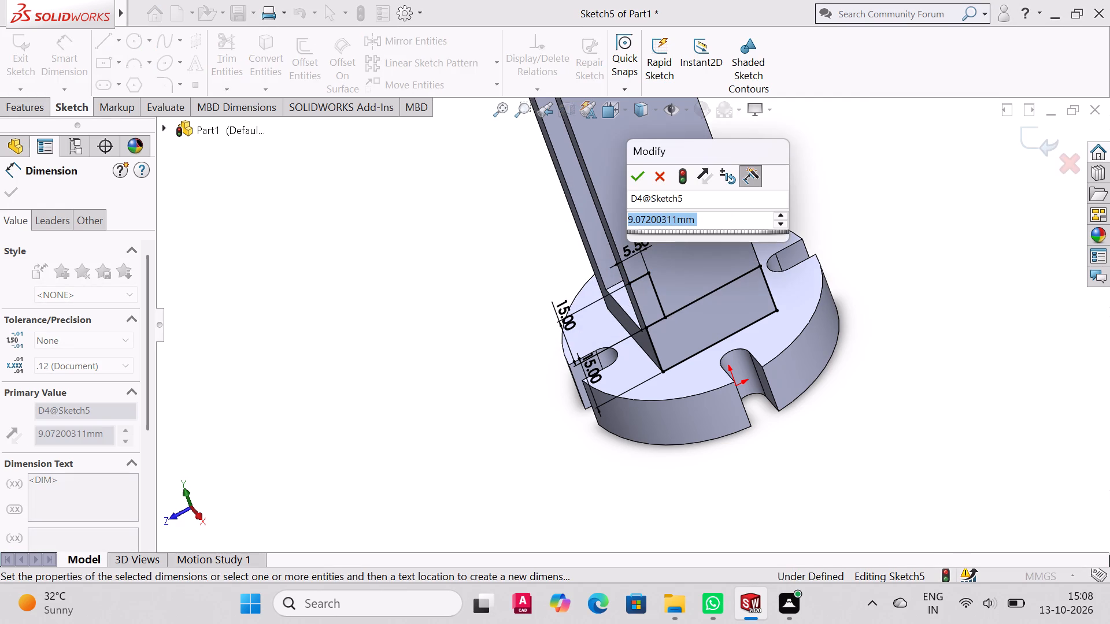
text(5.5)
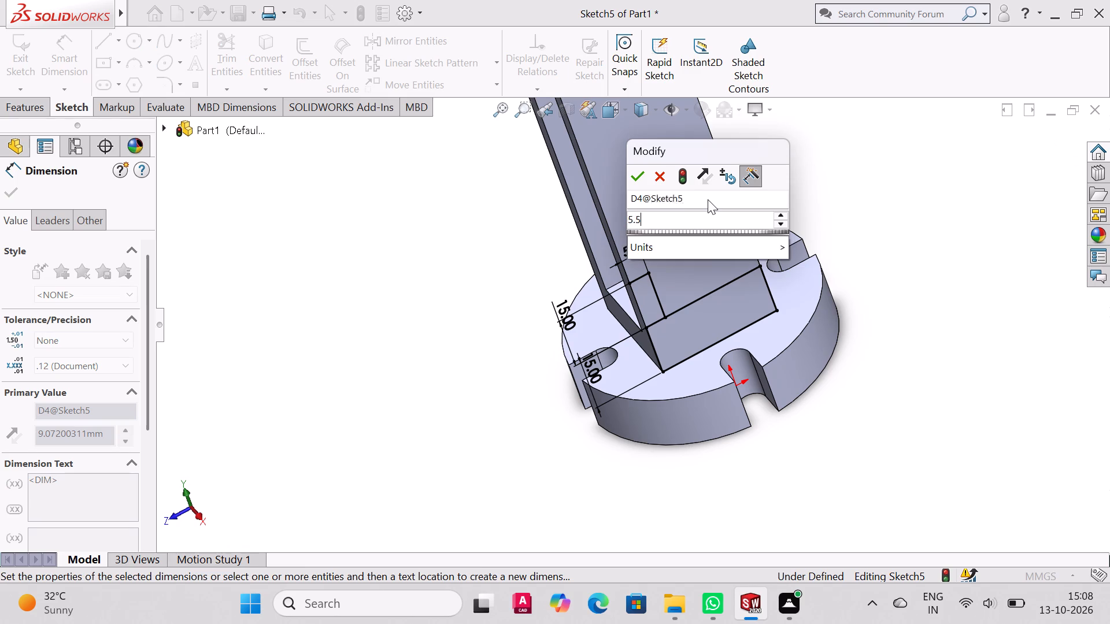
key(Return)
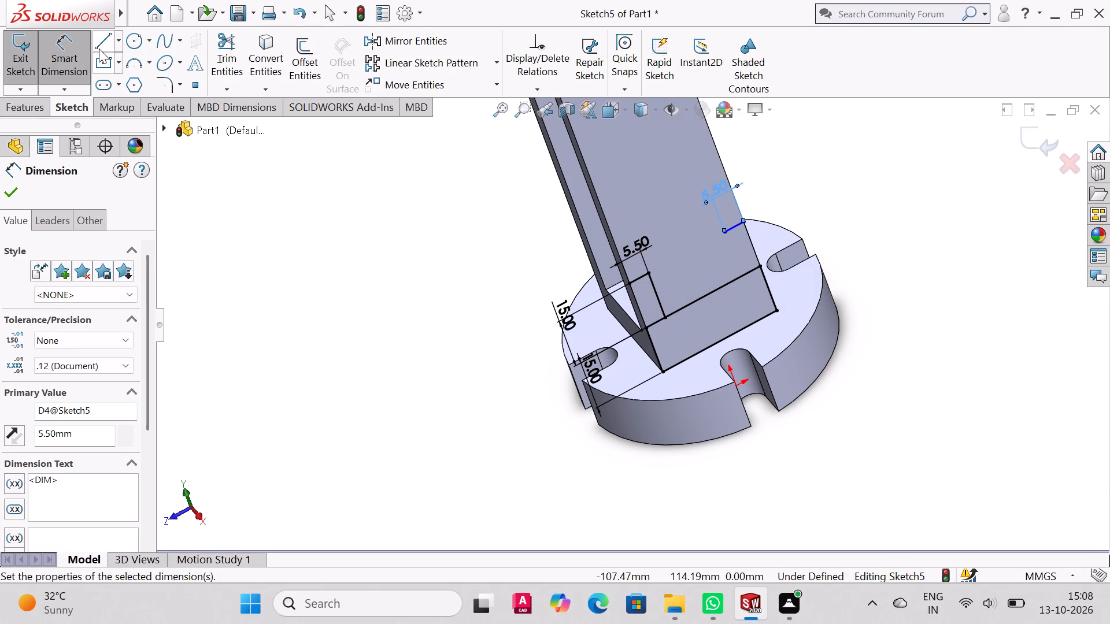
Draw a 15 mm vertical line from the rear line's inner end to the rectangle's top line and continue 5.5 mm to its rear corner.
click(98, 40)
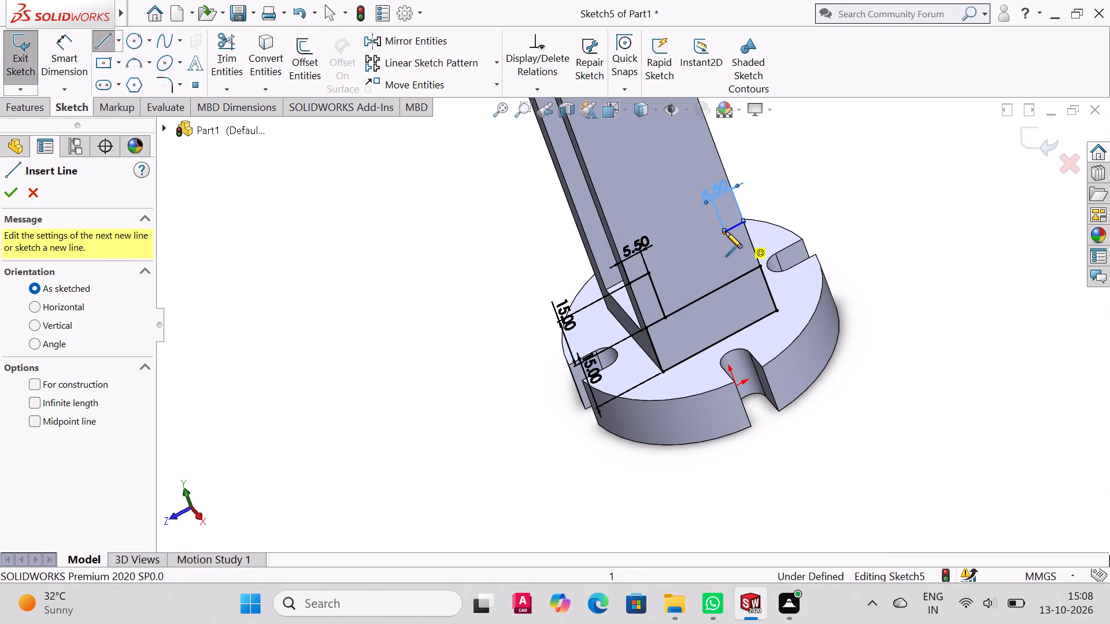
click(726, 232)
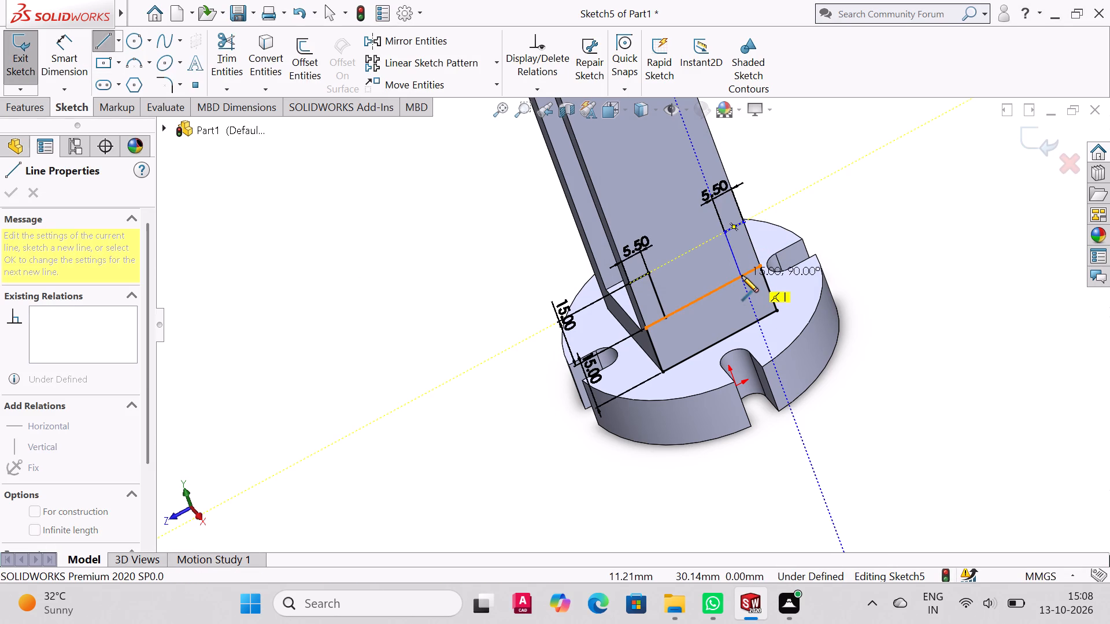
click(742, 276)
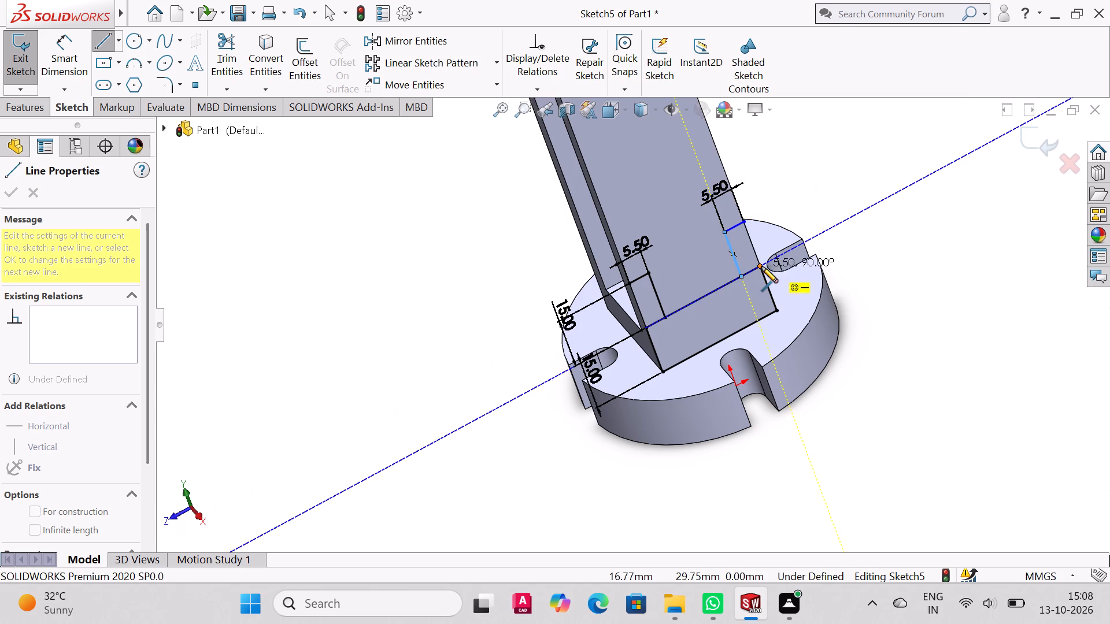
click(761, 266)
right_click(760, 266)
click(791, 276)
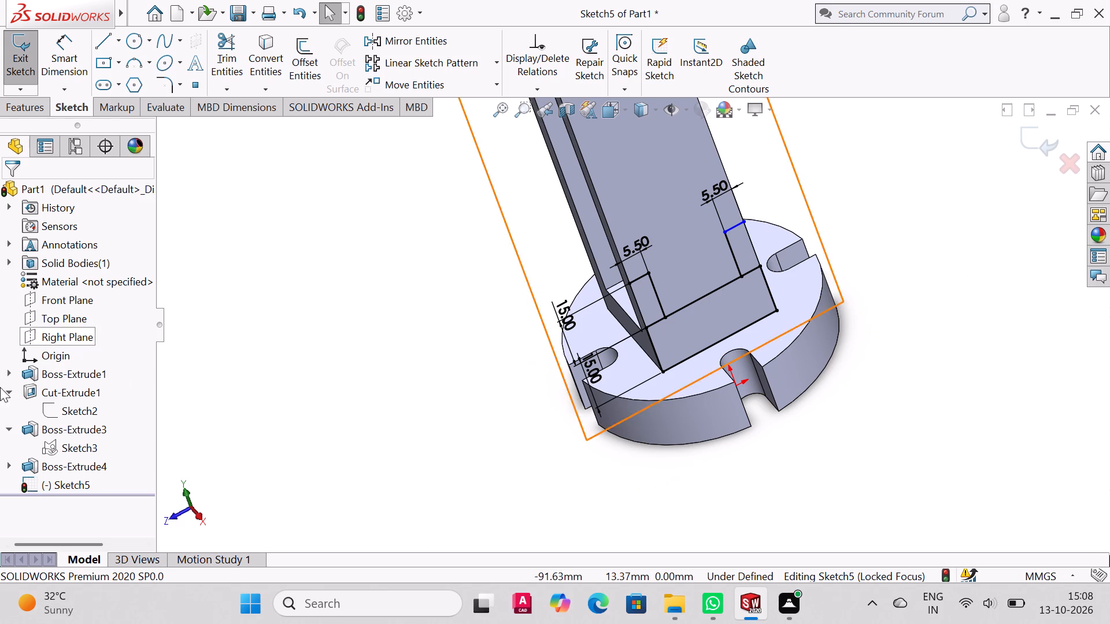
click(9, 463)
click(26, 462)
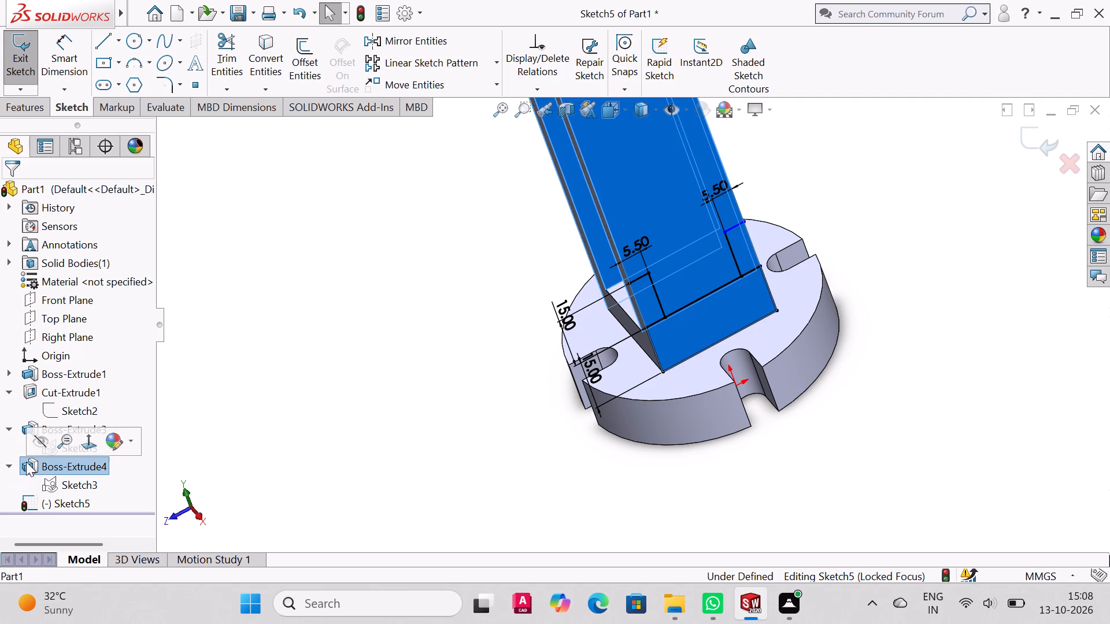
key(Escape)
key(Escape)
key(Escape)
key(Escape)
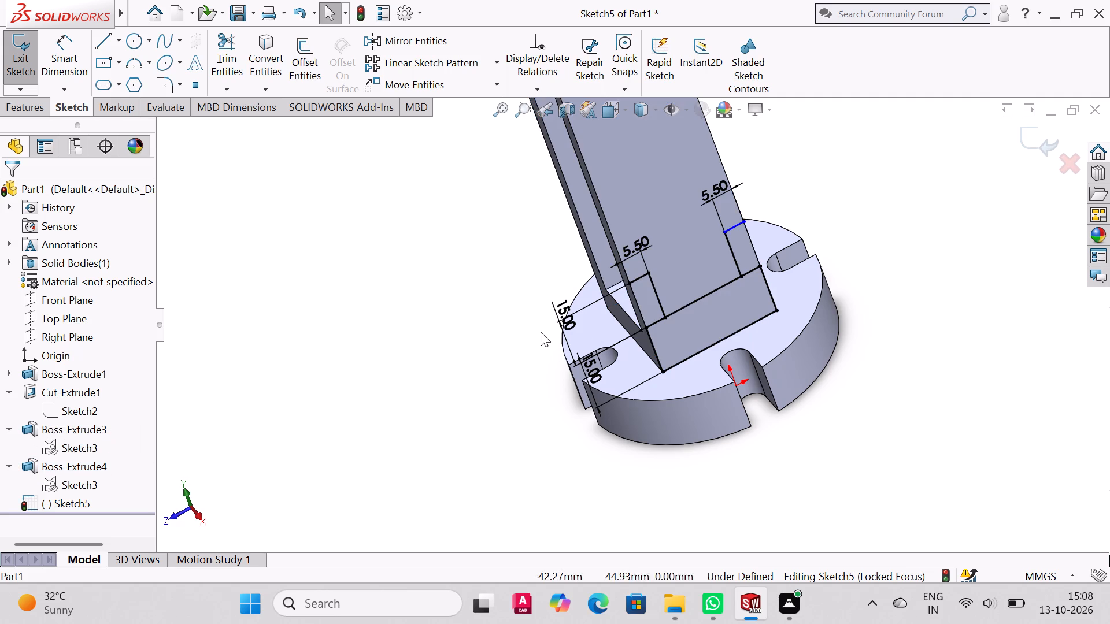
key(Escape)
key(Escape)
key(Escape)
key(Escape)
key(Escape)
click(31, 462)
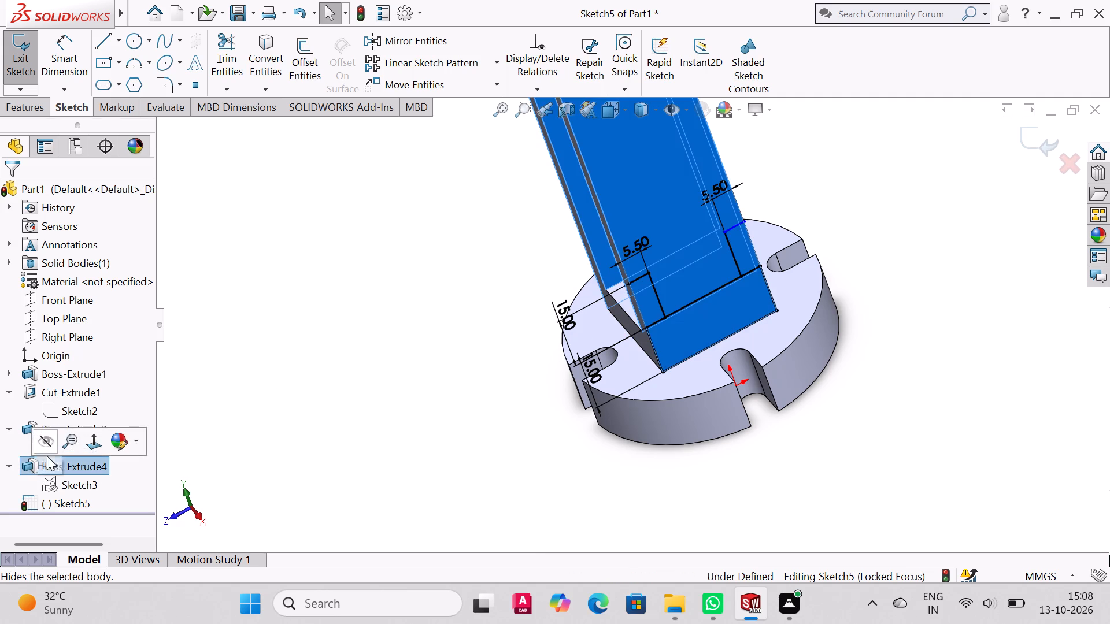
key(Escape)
Exit the profile sketch and set the extrusion depth of the two uprights (Boss-Extrude4) to 70 mm.
click(16, 49)
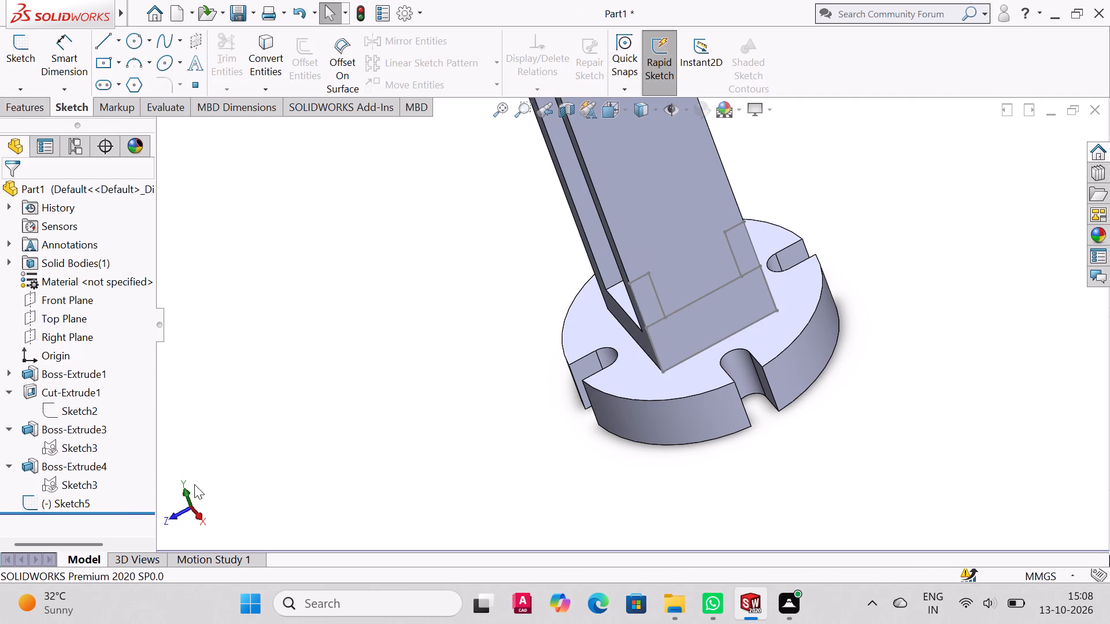
double_click(31, 469)
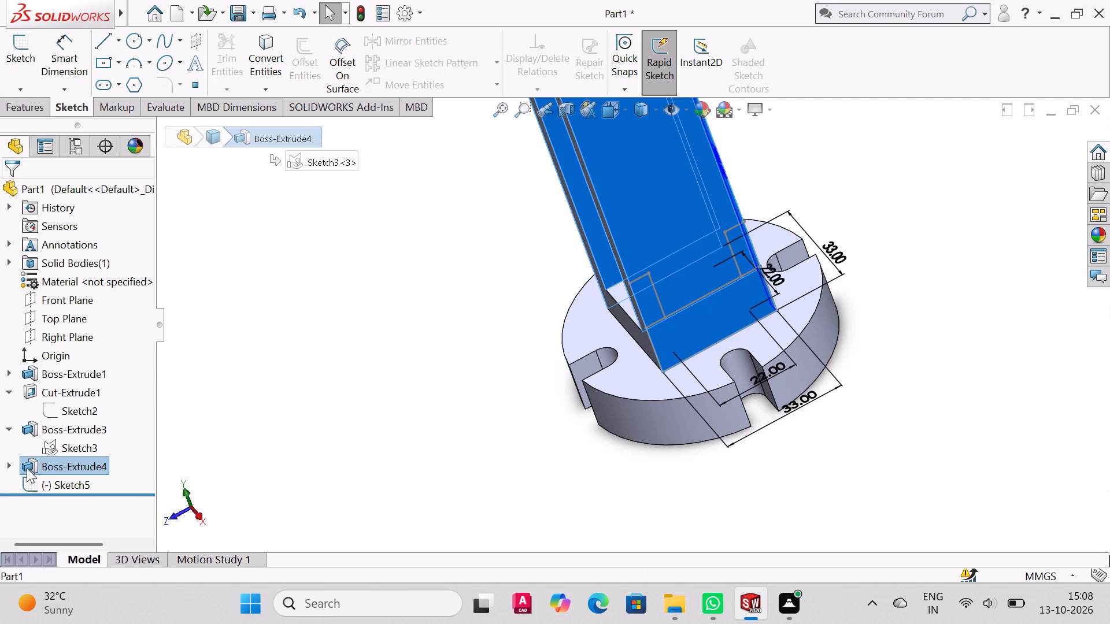
click(27, 468)
click(37, 429)
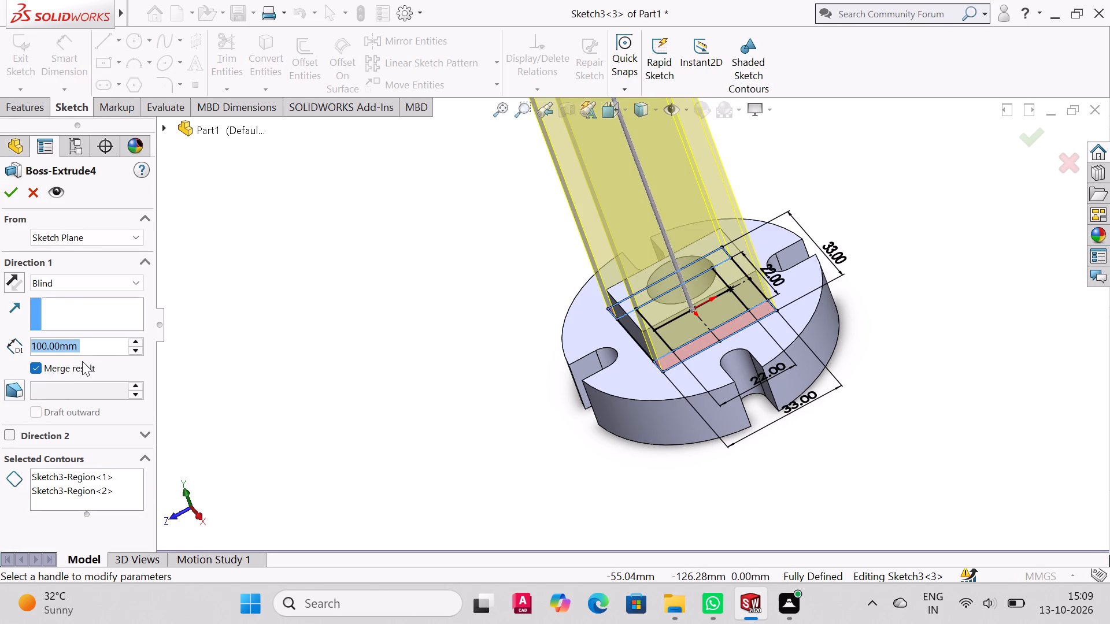
text(70)
key(Return)
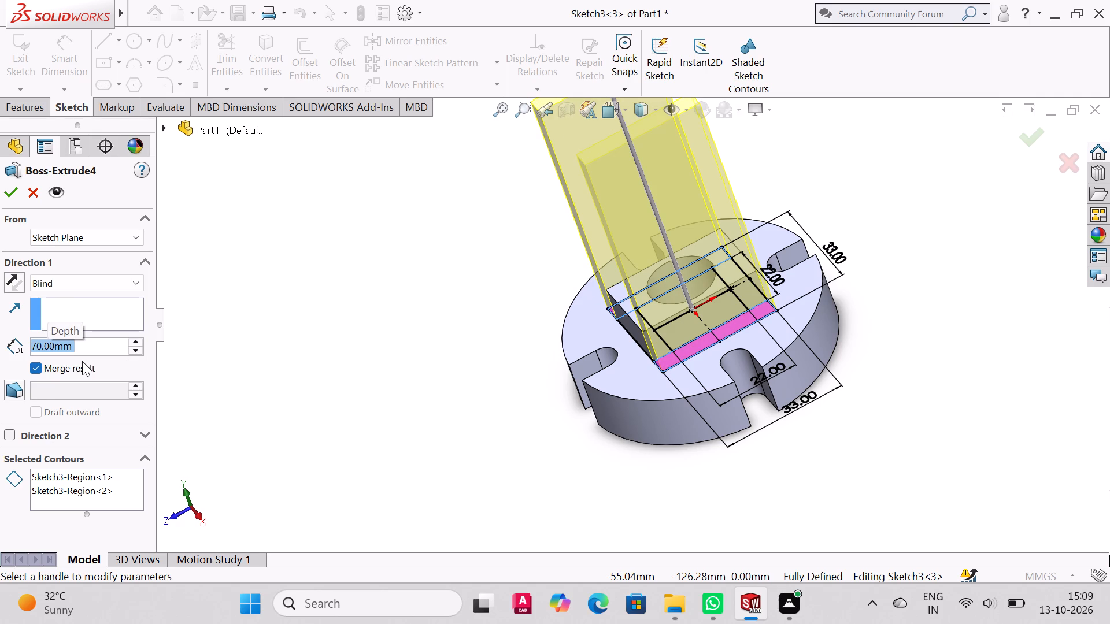
click(8, 190)
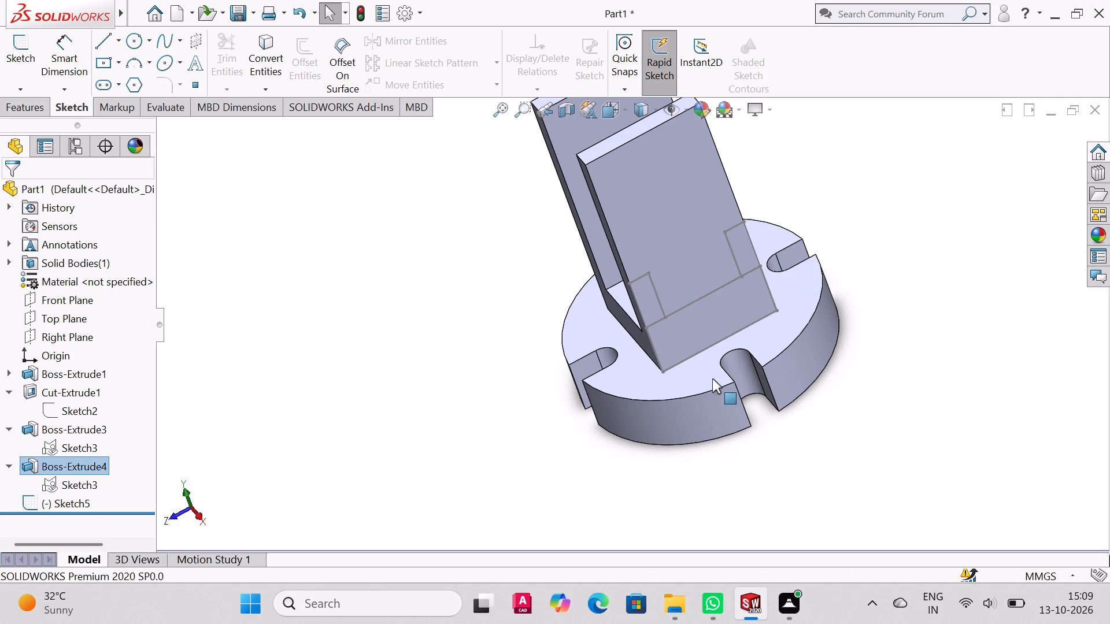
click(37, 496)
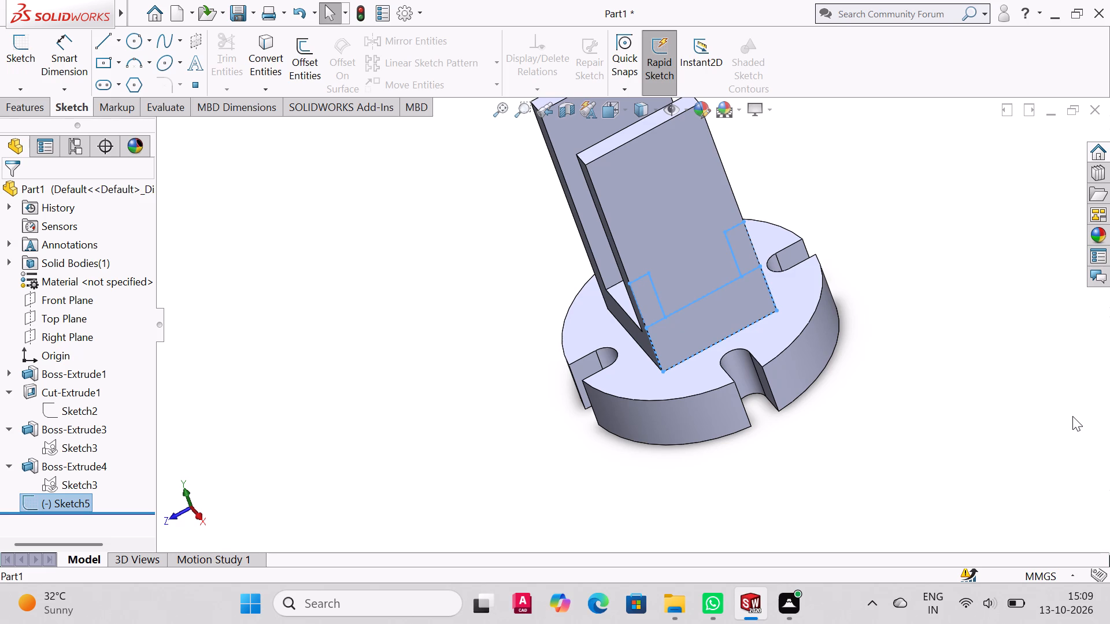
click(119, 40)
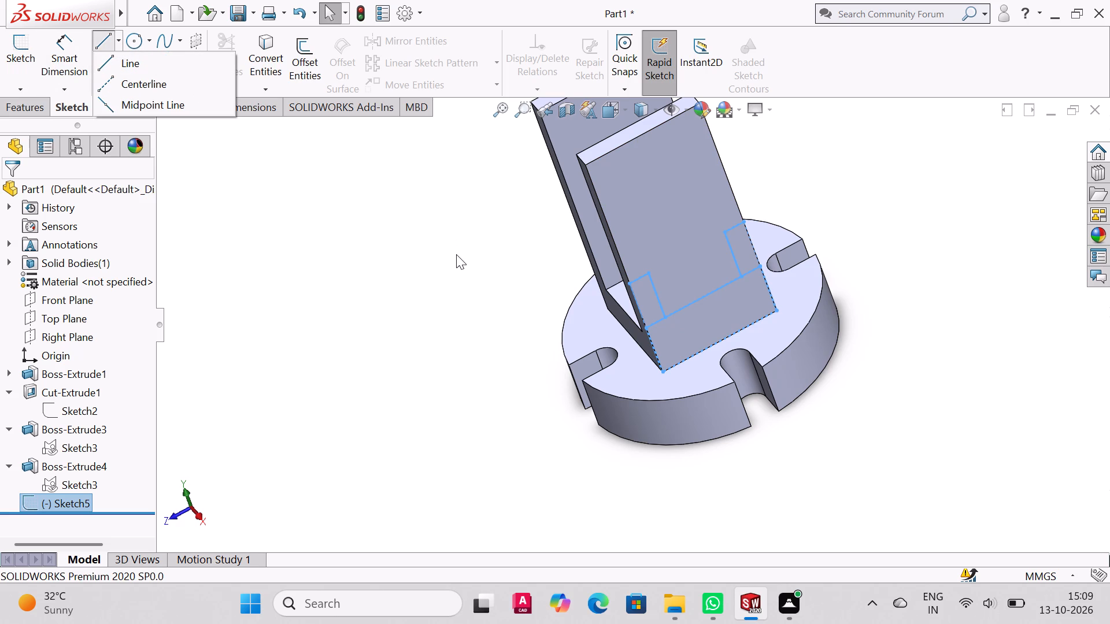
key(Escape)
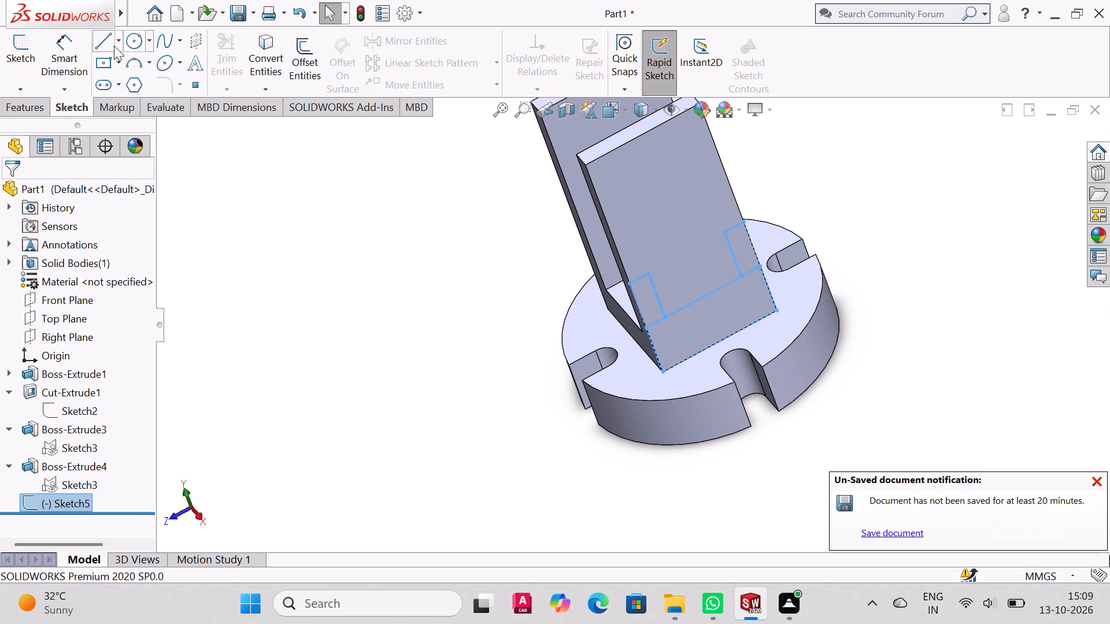
Start a new sketch on the right upright's outer face.
click(653, 228)
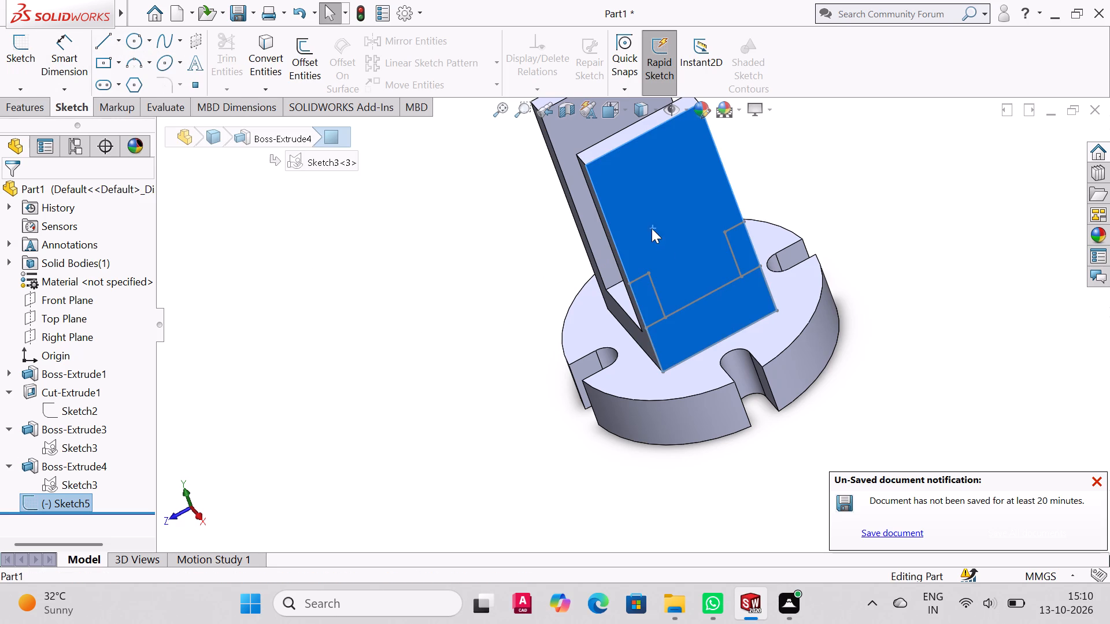
click(647, 148)
click(116, 44)
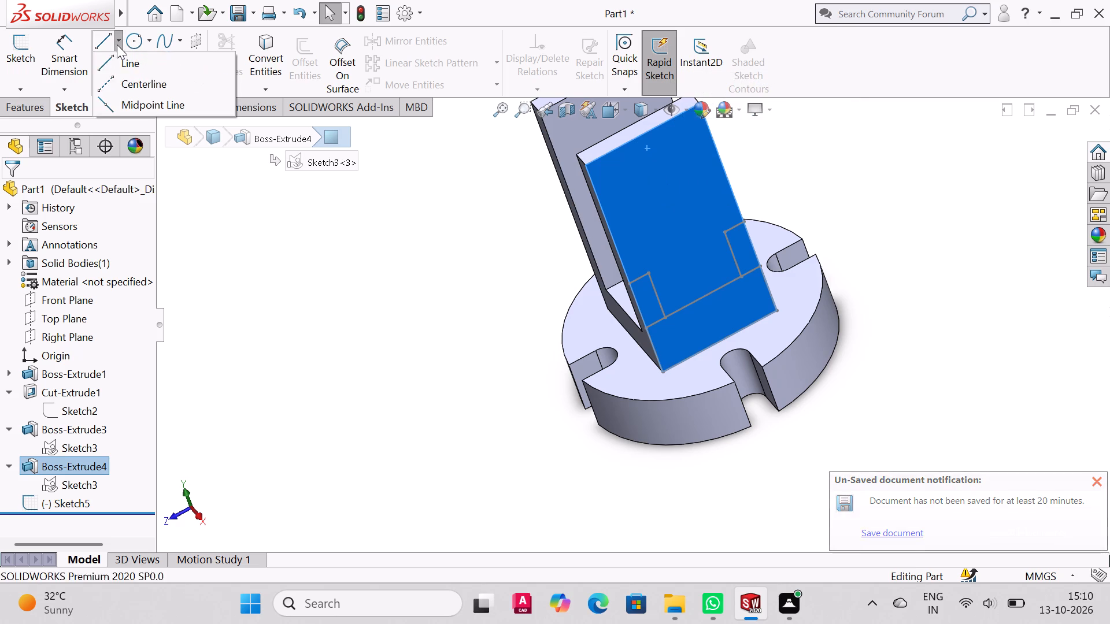
click(649, 221)
click(111, 38)
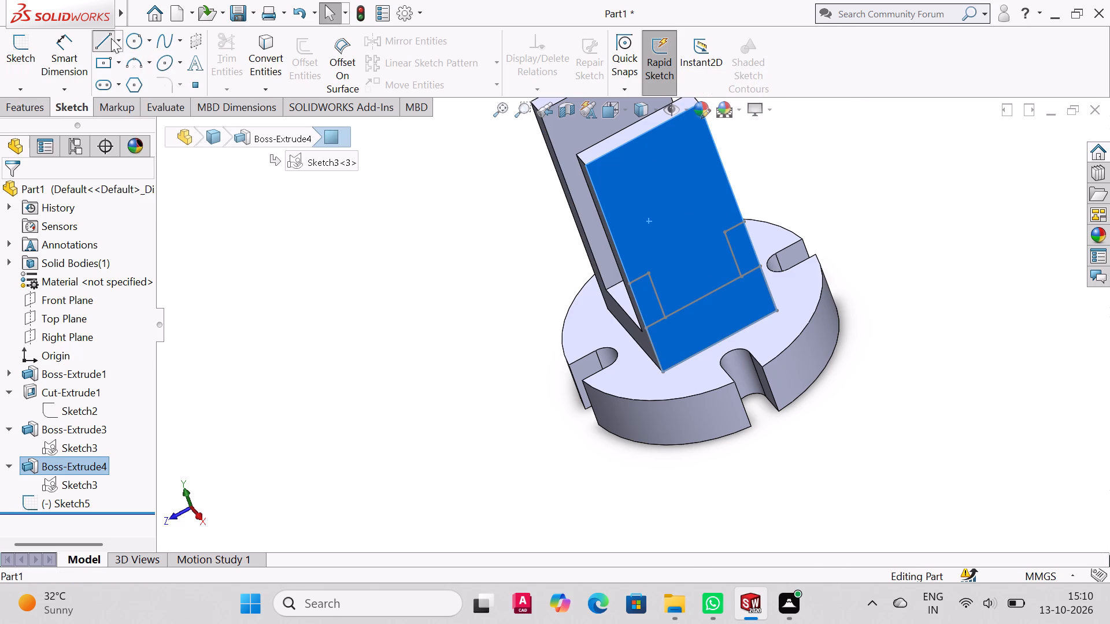
click(668, 202)
key(Escape)
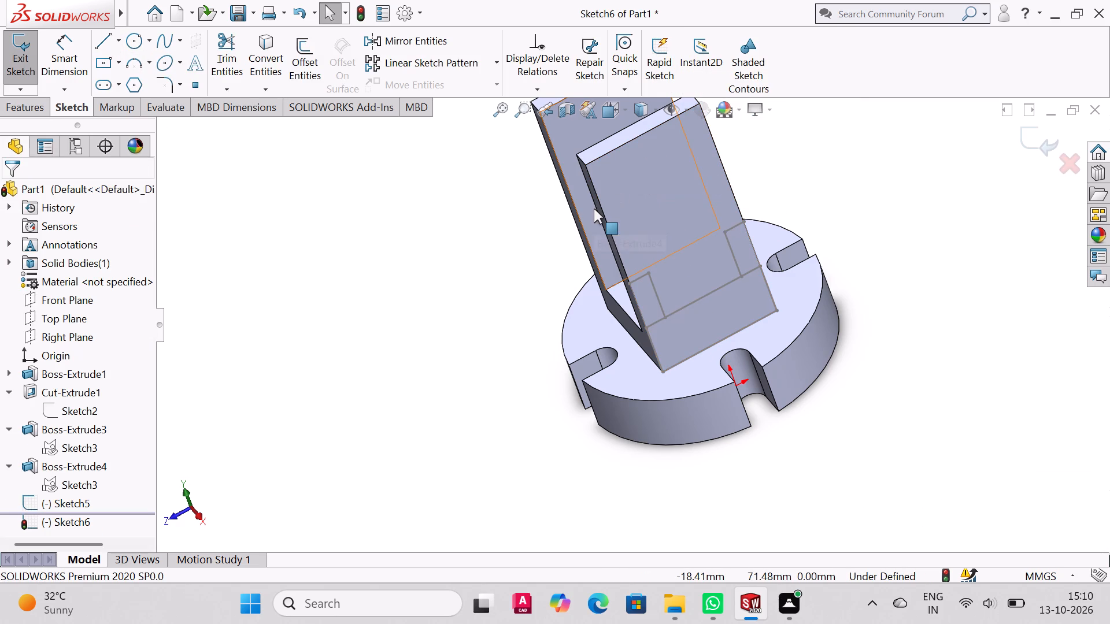
Sketch two concentric circles about 12 mm and 26 mm in diameter, centred on the midpoint of the upright's top edge.
key(ctrl+6)
key(ctrl+5)
key(ctrl+5)
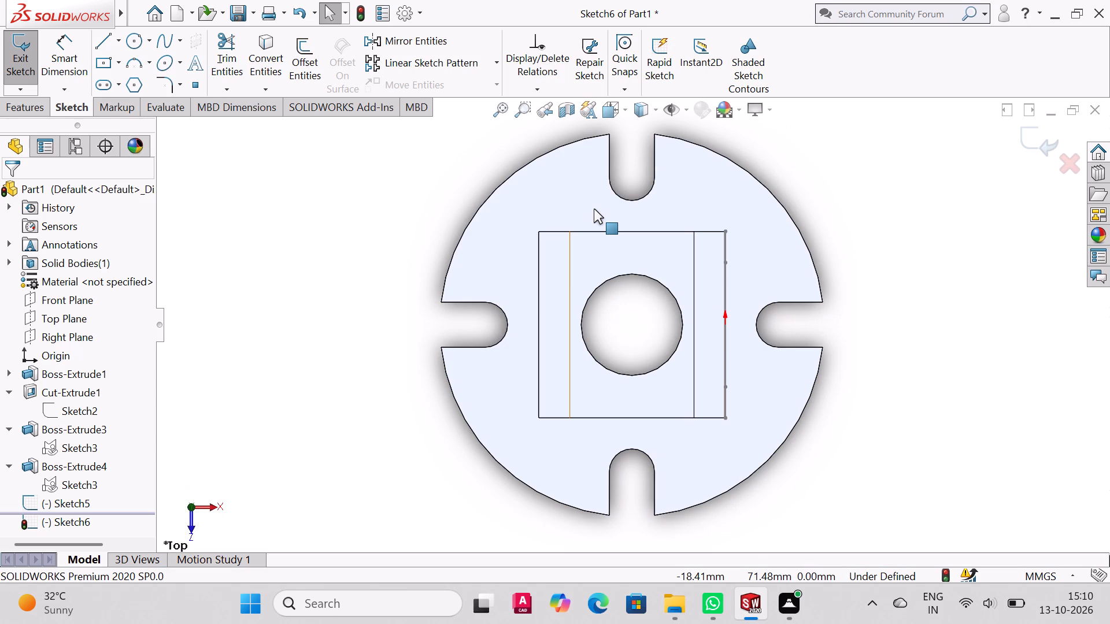
ctrl+click(594, 209)
key(ctrl+4)
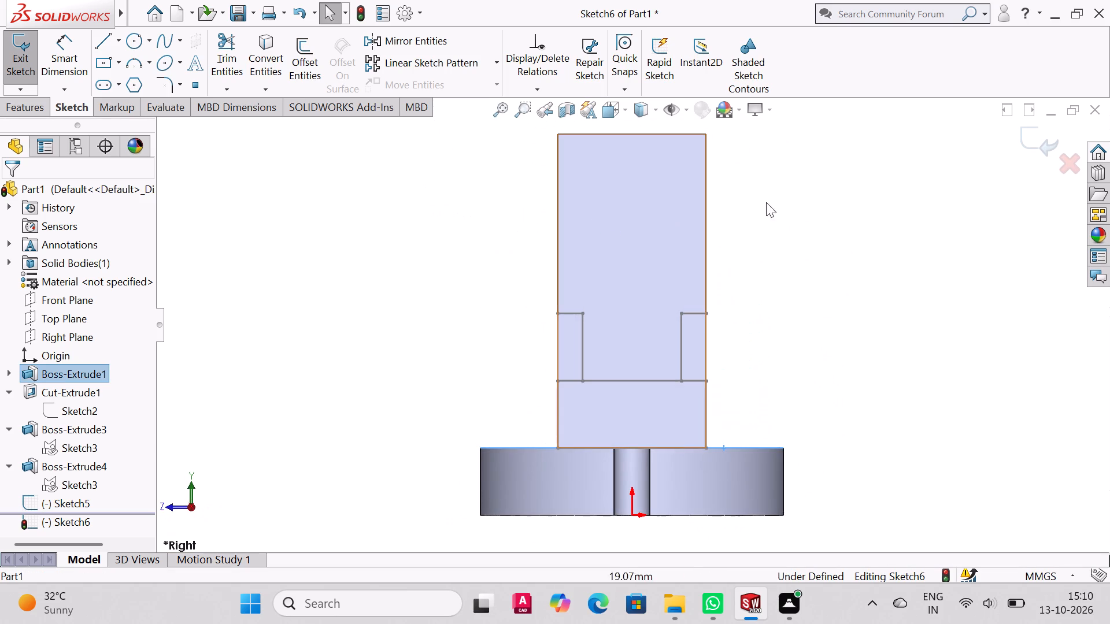
click(131, 36)
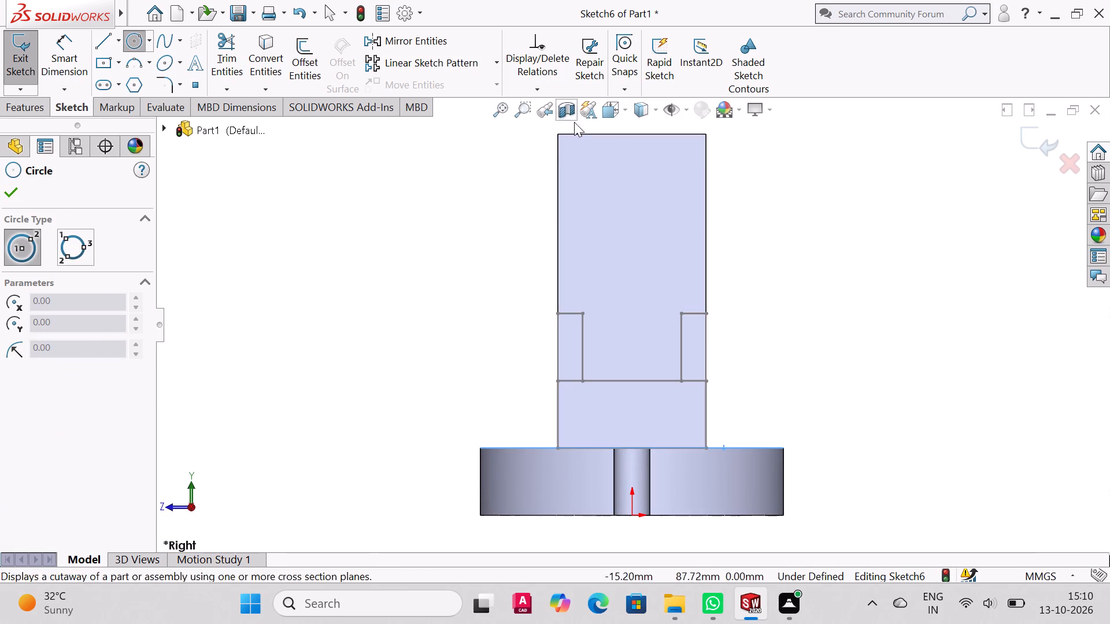
click(632, 133)
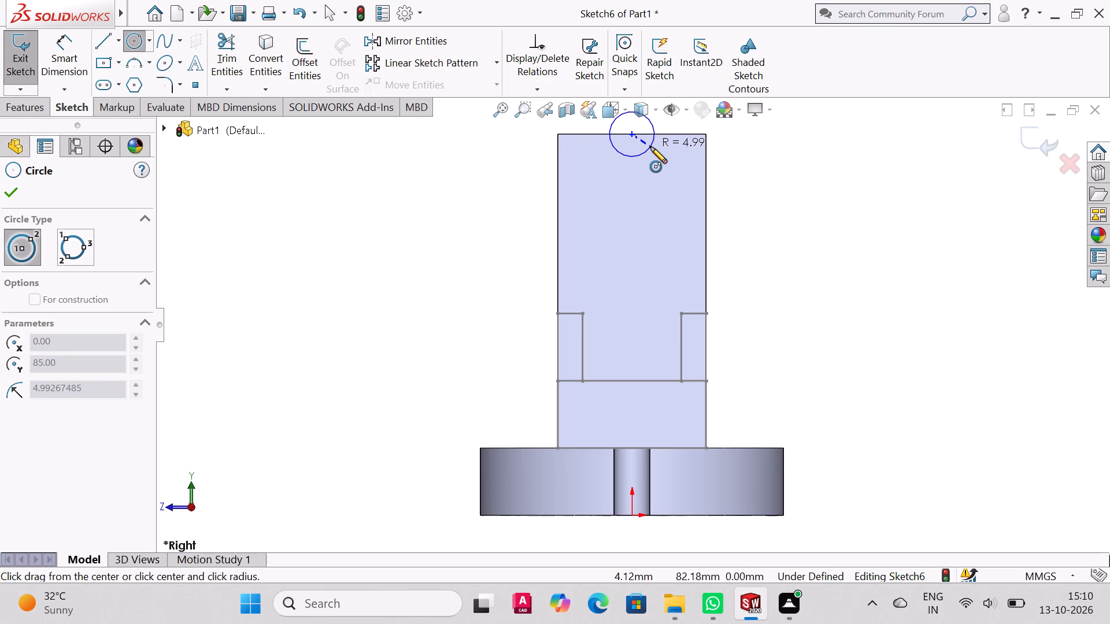
click(655, 149)
scroll(666, 163, up, 3)
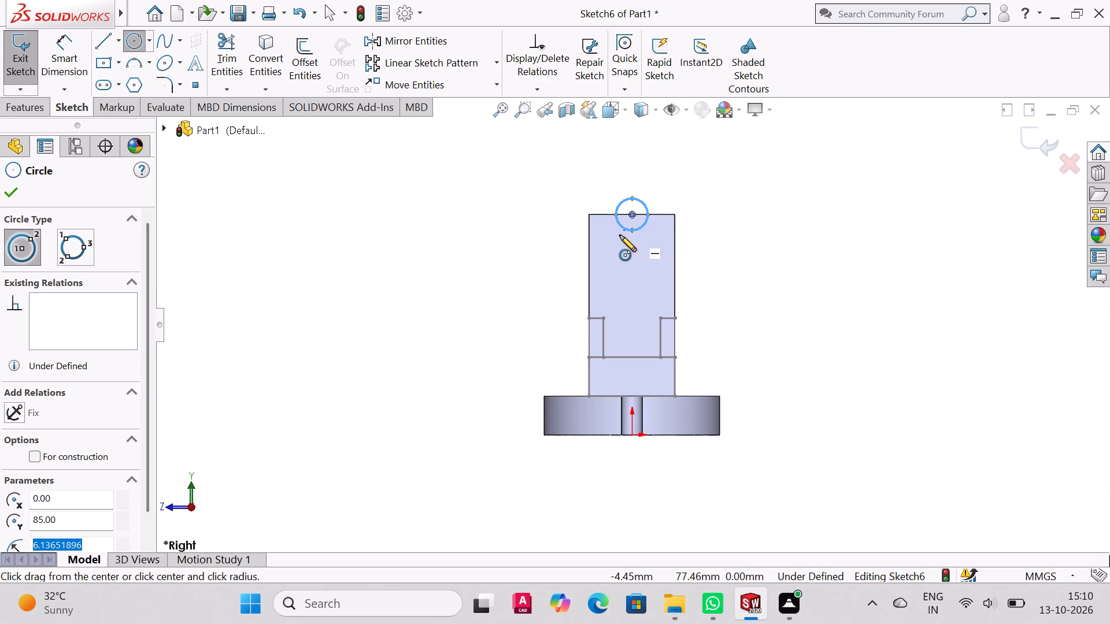
click(633, 217)
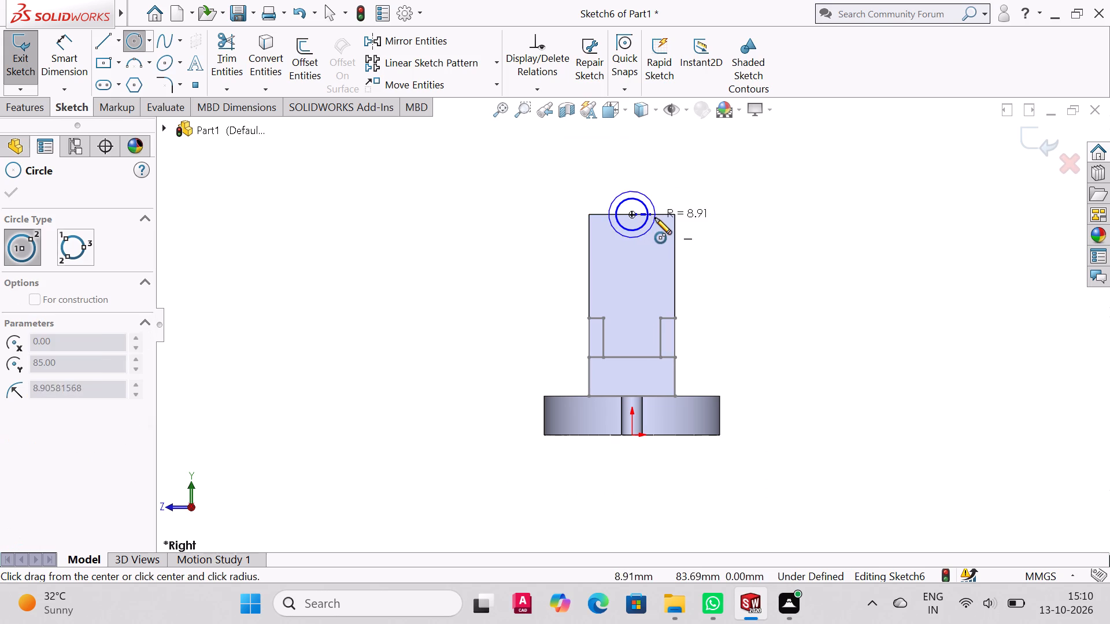
click(665, 221)
right_click(700, 207)
click(748, 225)
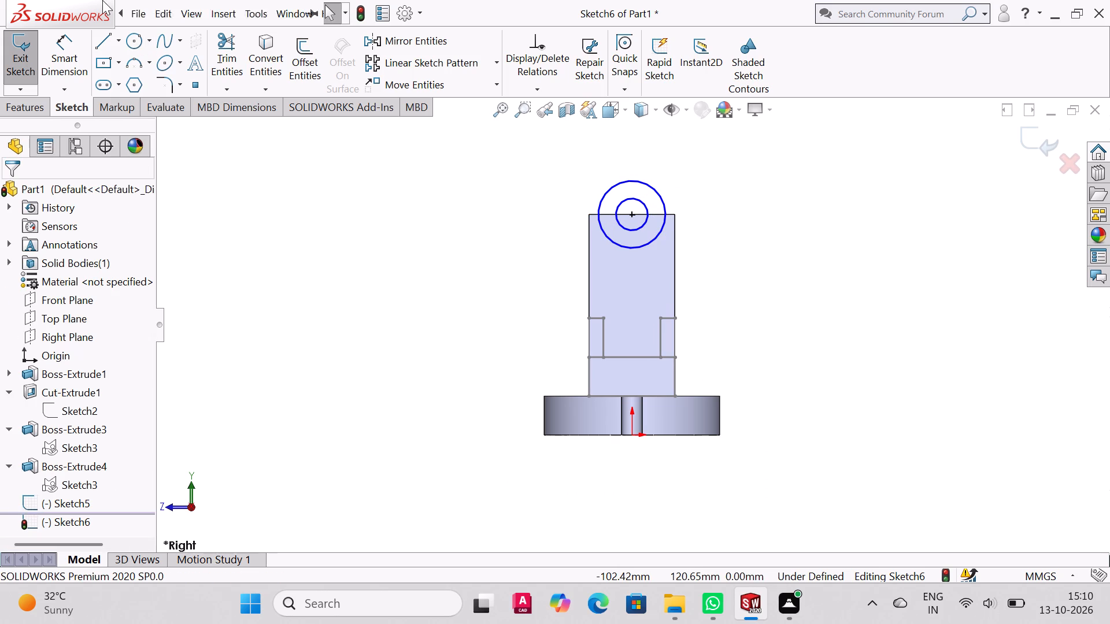
Dimension the inner circle's diameter to 15 mm and the outer circle's diameter to 24 mm.
click(76, 43)
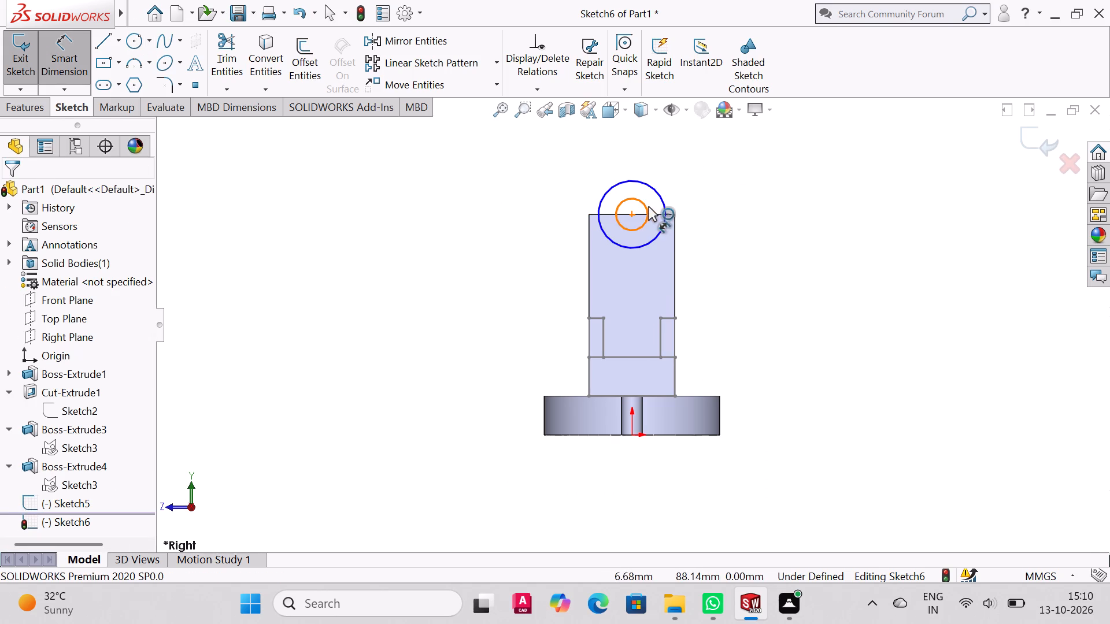
click(645, 206)
click(694, 181)
text(15)
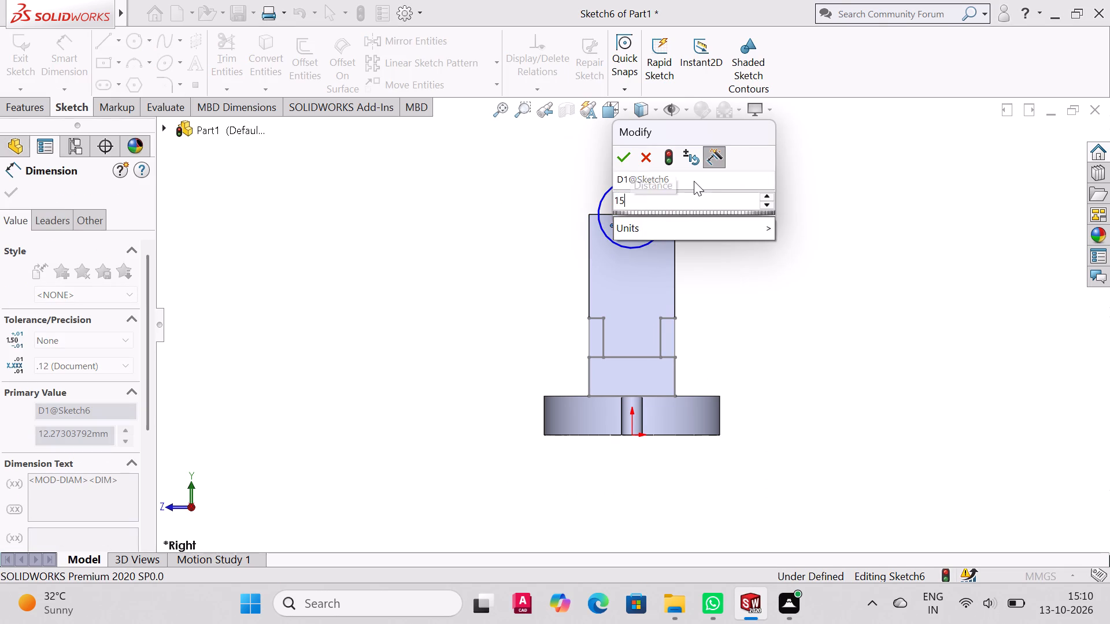
key(Return)
click(663, 207)
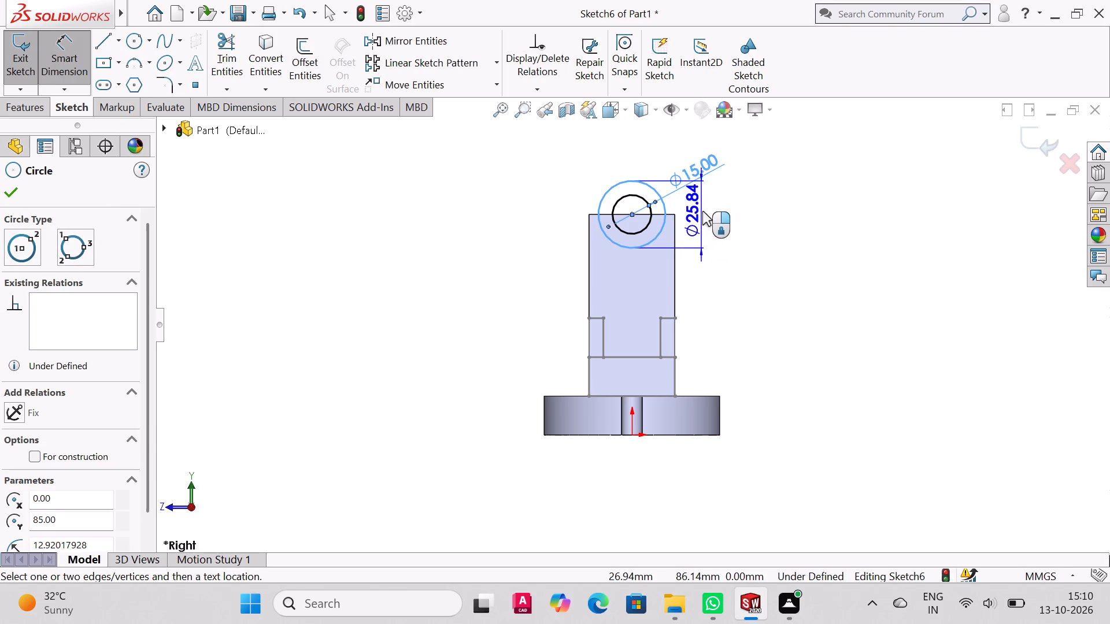
click(715, 212)
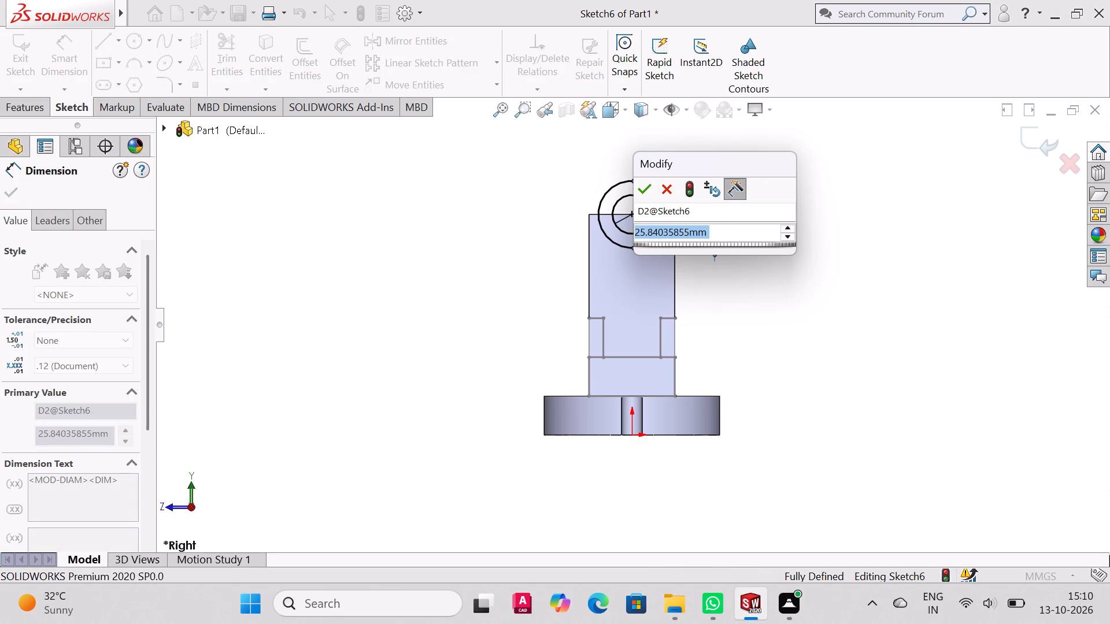
text(24)
key(Return)
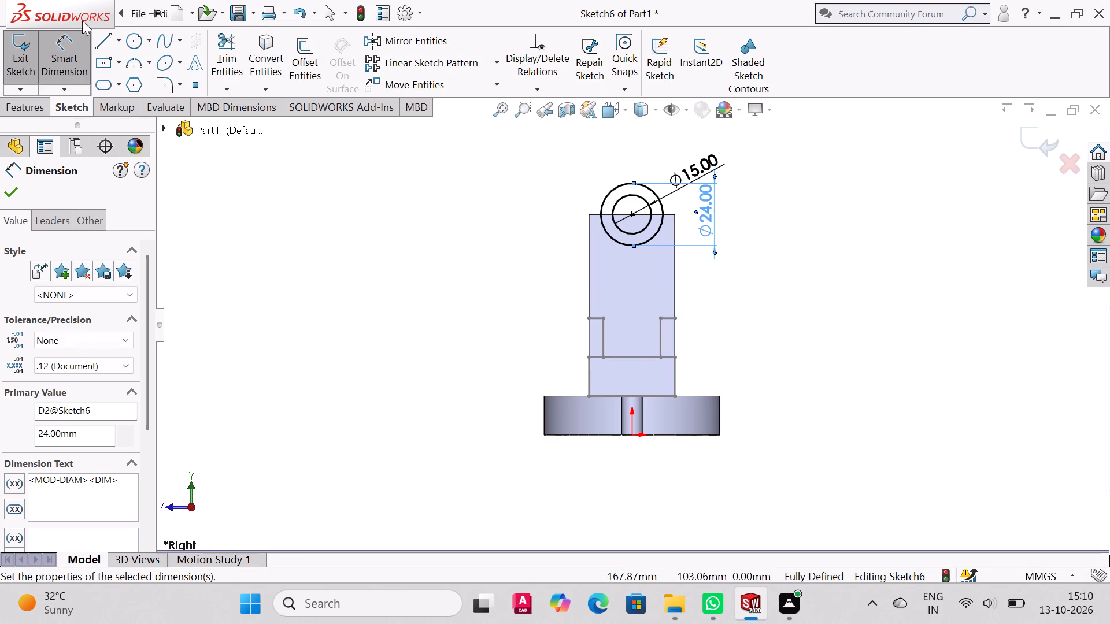
click(8, 189)
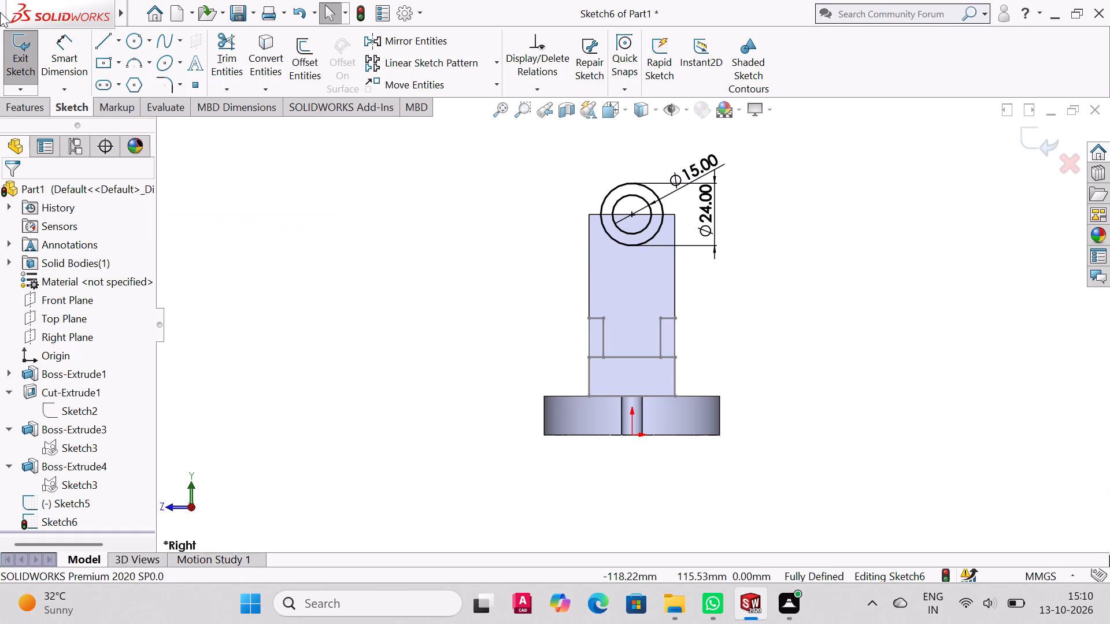
Draw two slanted lines from the outer circle's opposite side points down to the stepped profile's outer upper corners on the upright's edges.
click(99, 40)
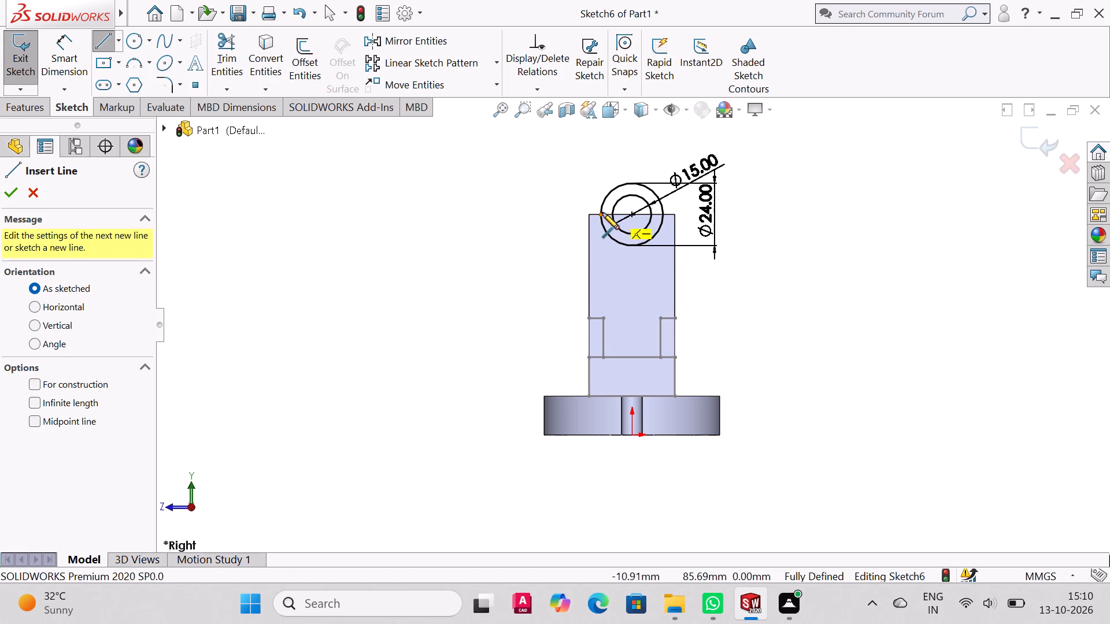
click(600, 213)
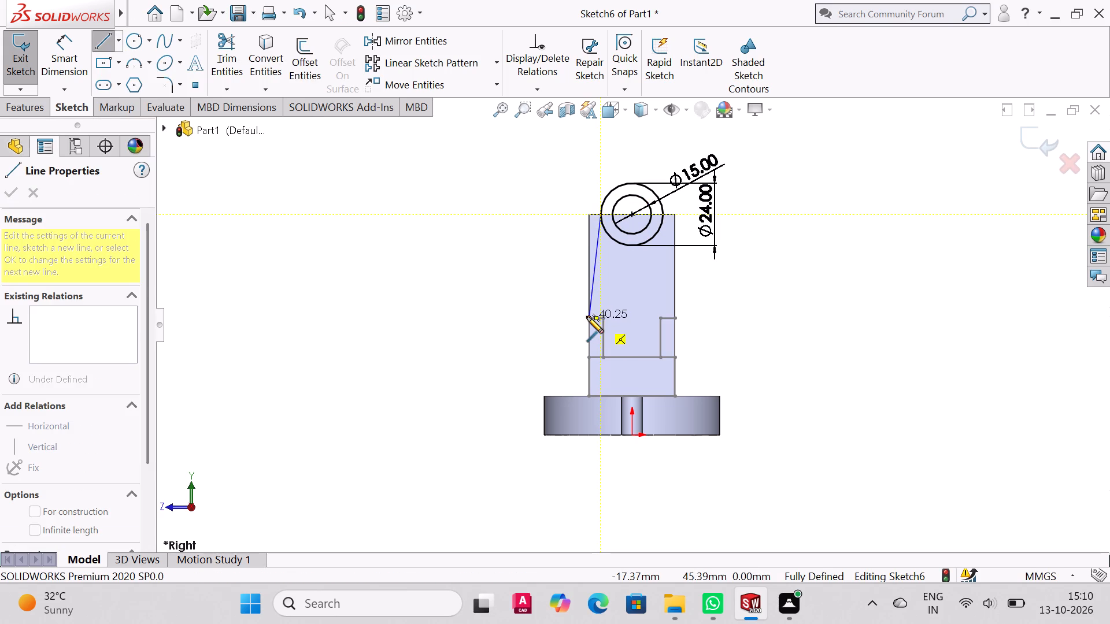
click(587, 317)
right_click(587, 314)
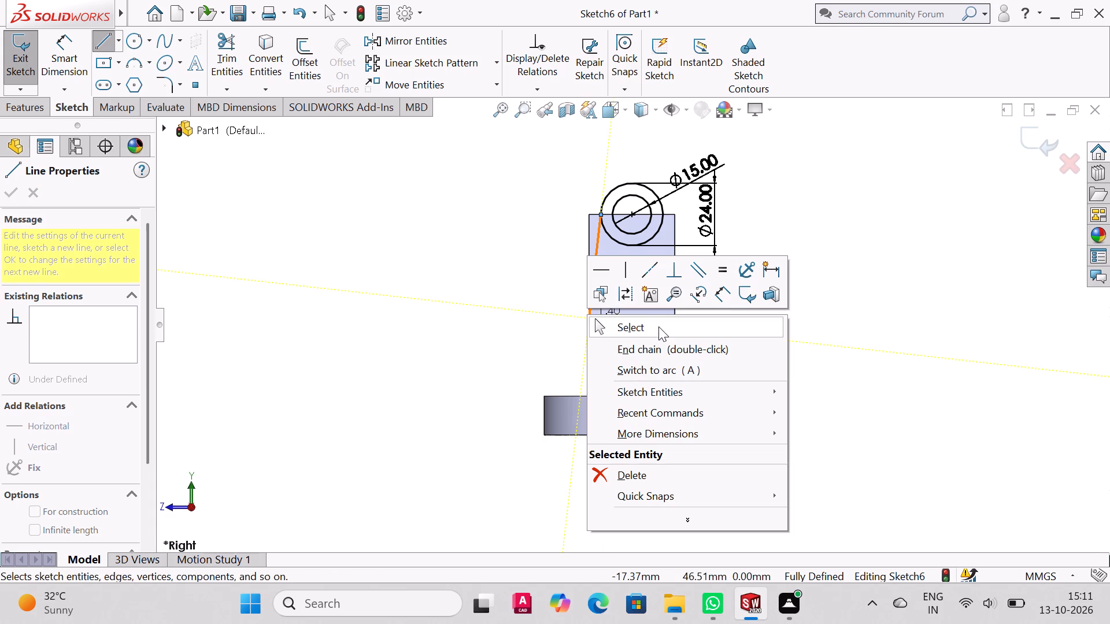
click(658, 326)
click(103, 40)
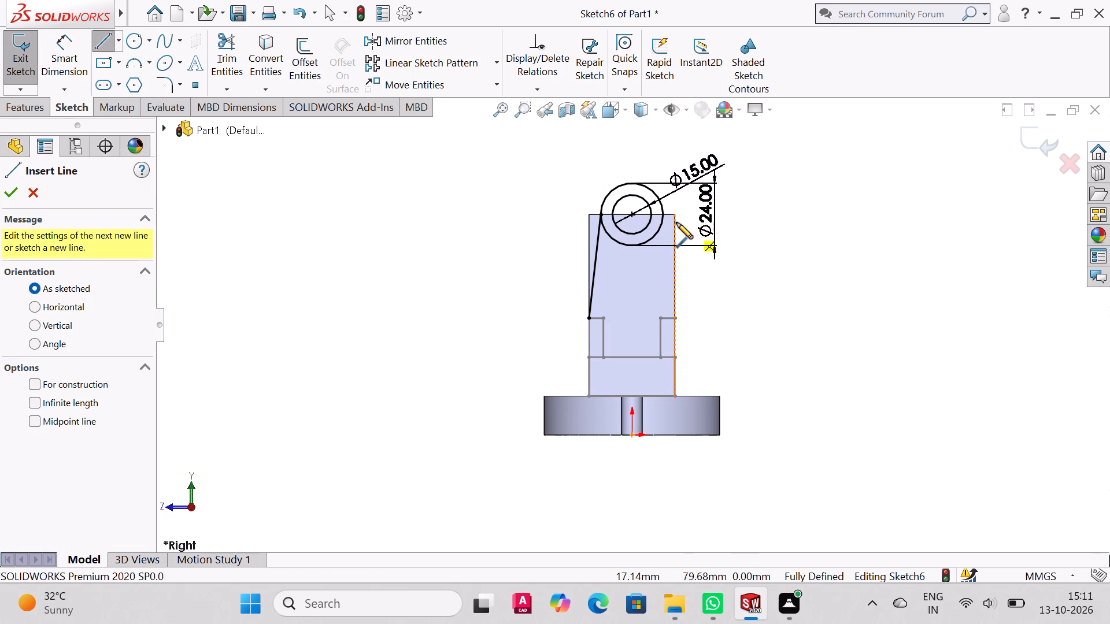
click(664, 214)
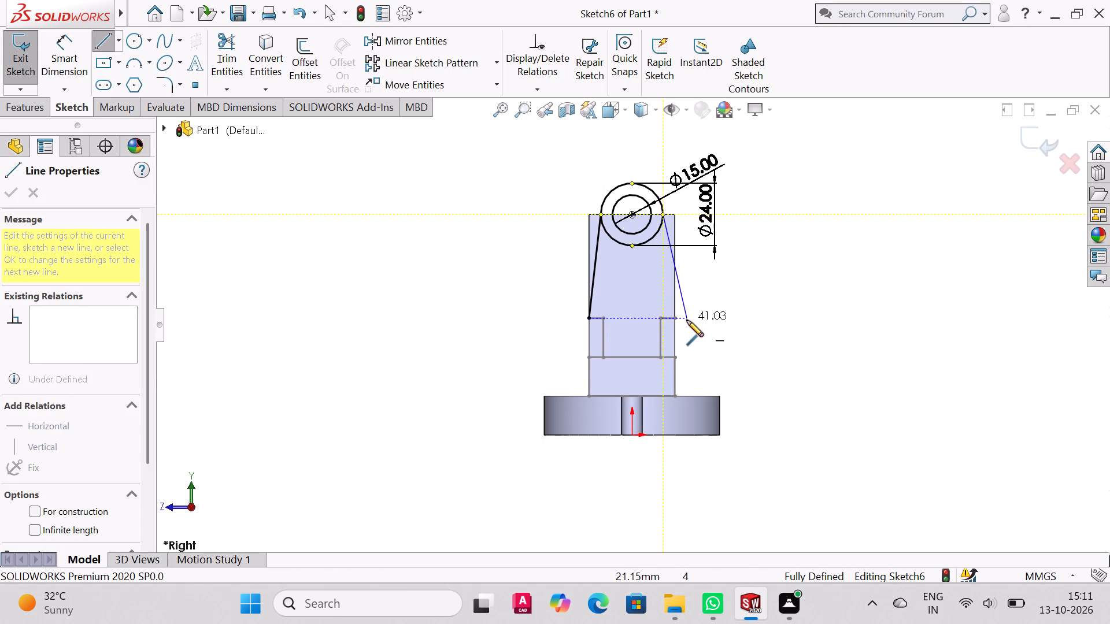
click(677, 319)
right_click(676, 316)
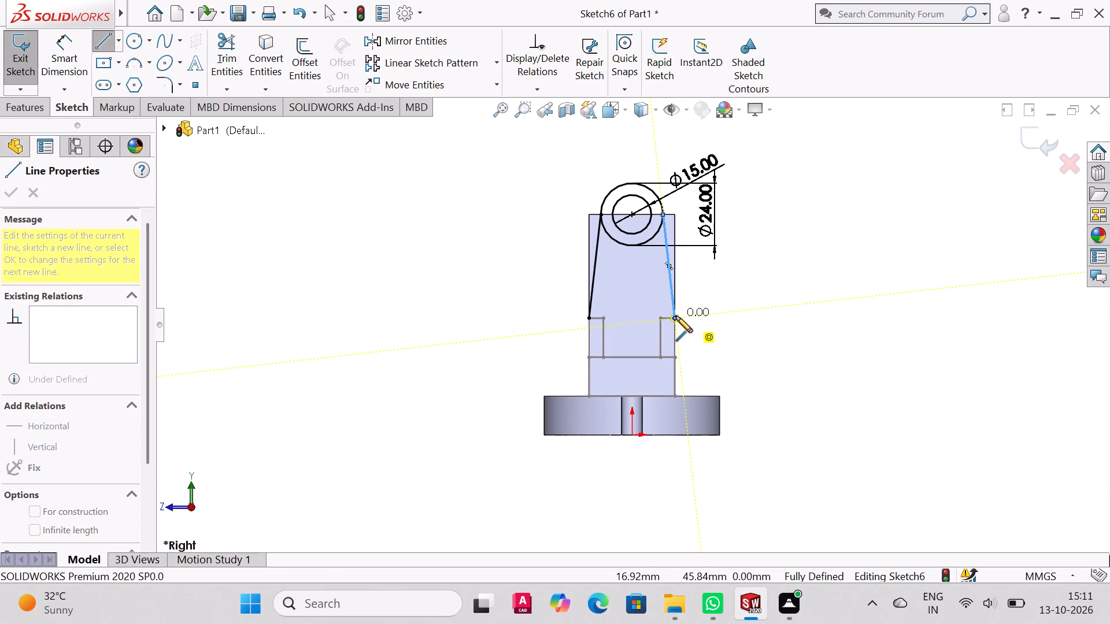
click(712, 331)
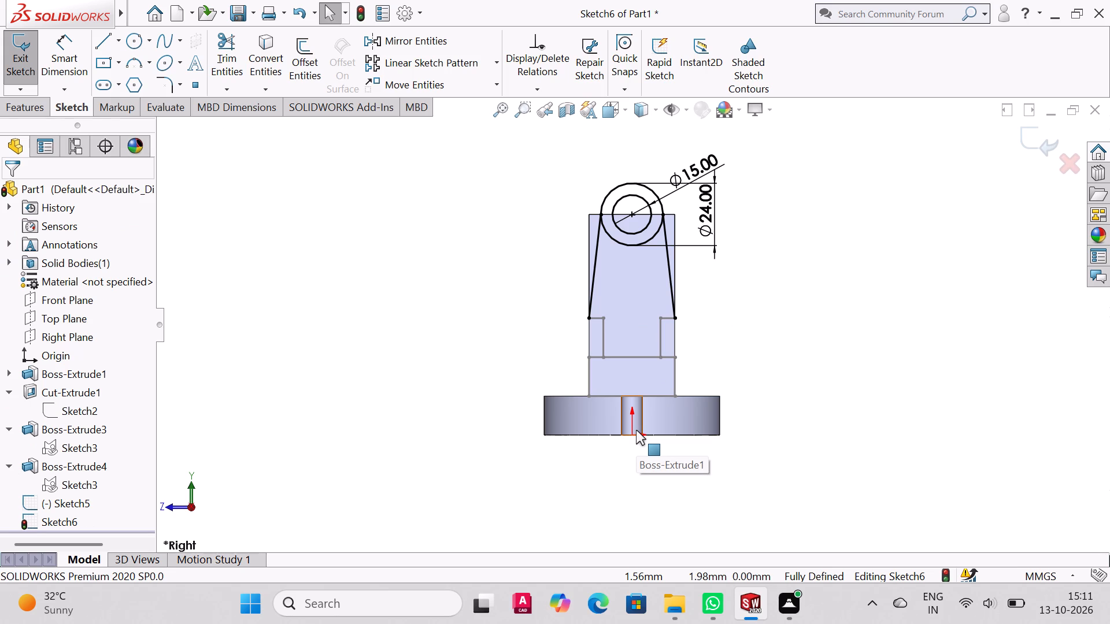
Draw a vertical centerline from the midpoint of the stepped profile's lower horizontal line up to the circles' centre.
click(117, 39)
click(116, 79)
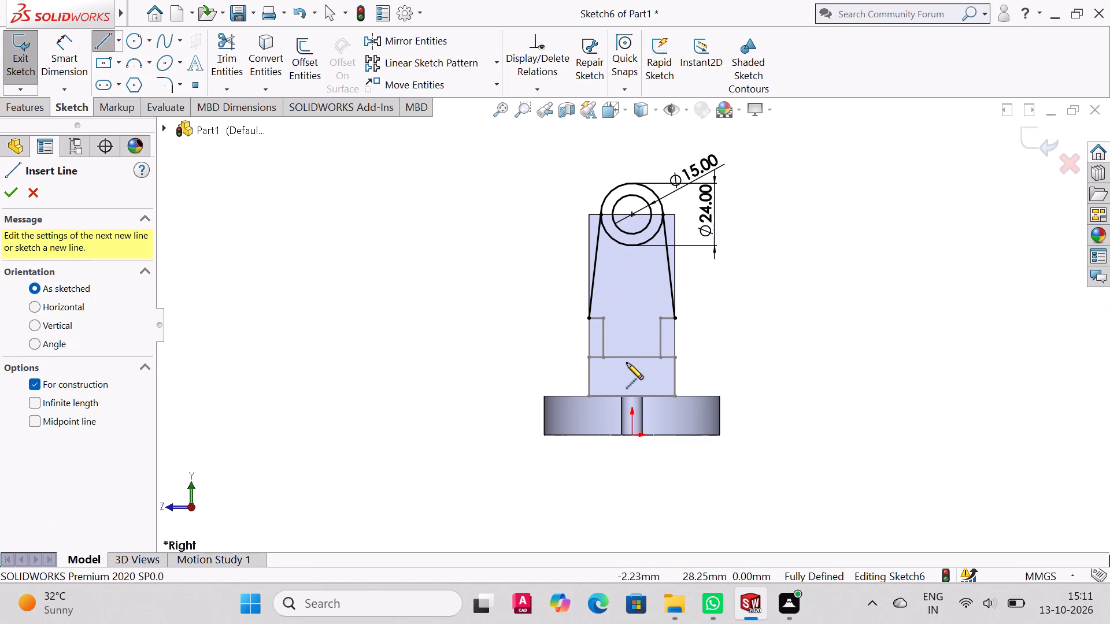
click(632, 358)
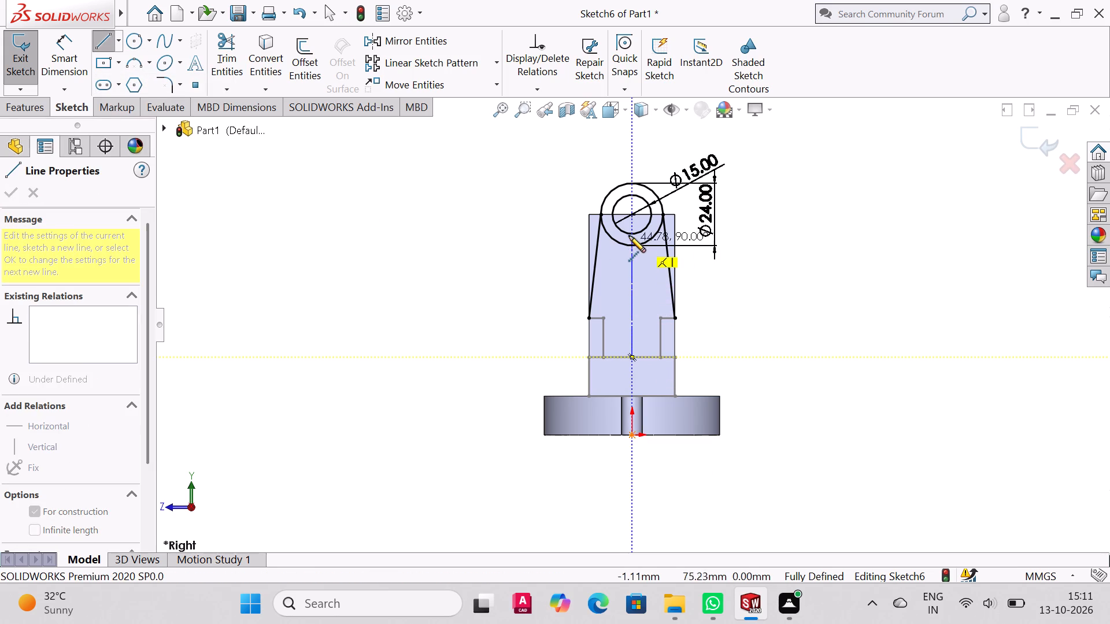
click(630, 216)
right_click(630, 216)
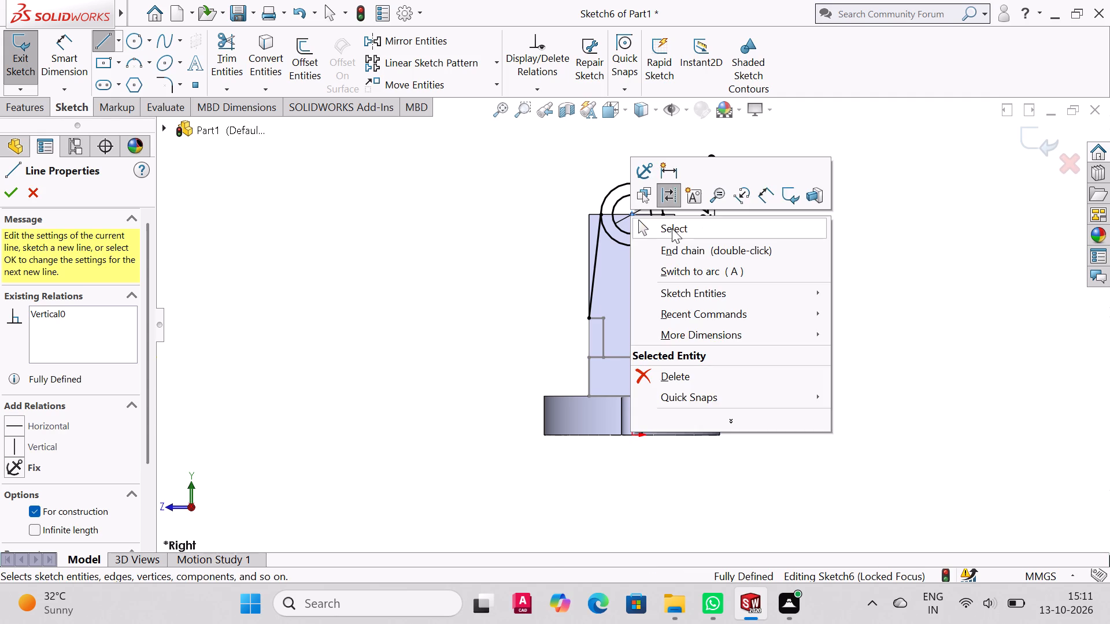
click(672, 228)
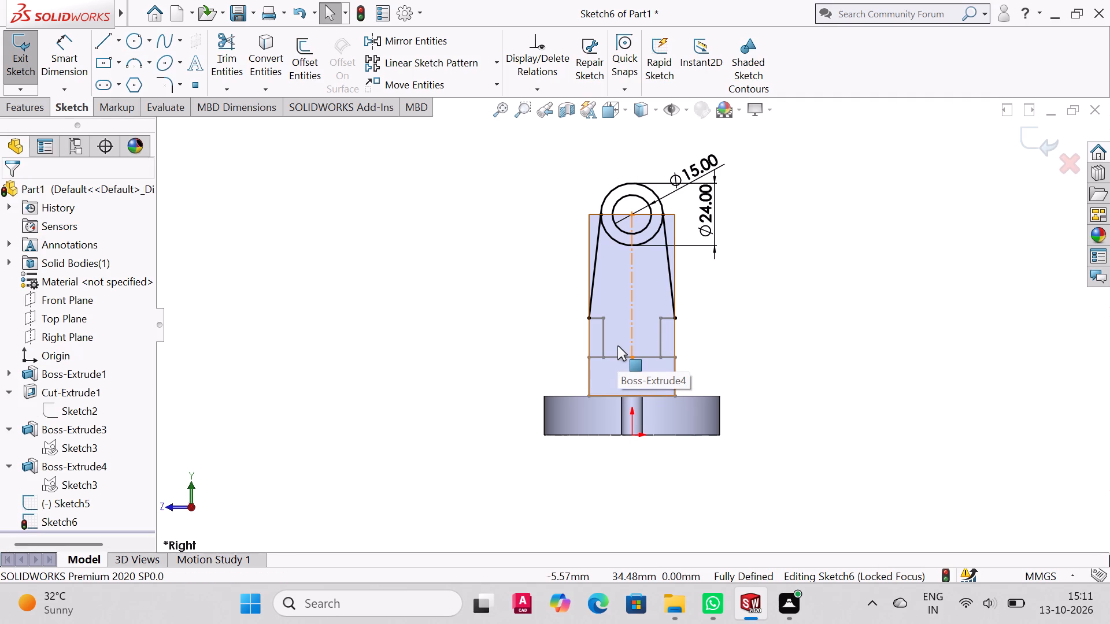
Draw a 22 mm horizontal centerline joining the inner upper corners of the stepped profile's two short sides.
click(117, 42)
click(120, 80)
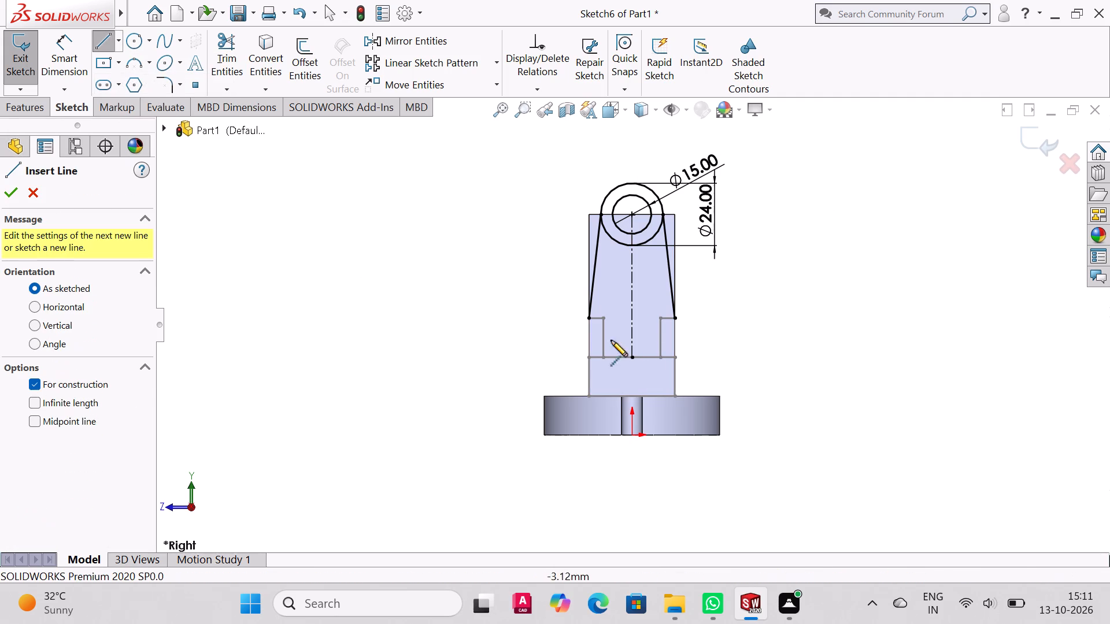
click(604, 319)
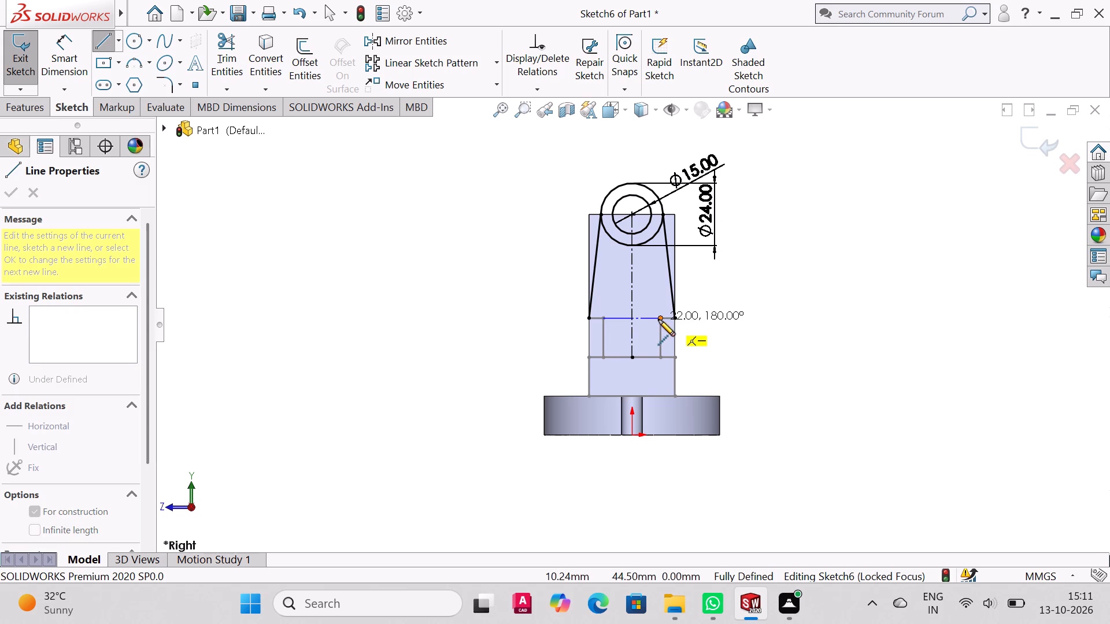
click(663, 318)
right_click(663, 318)
click(678, 324)
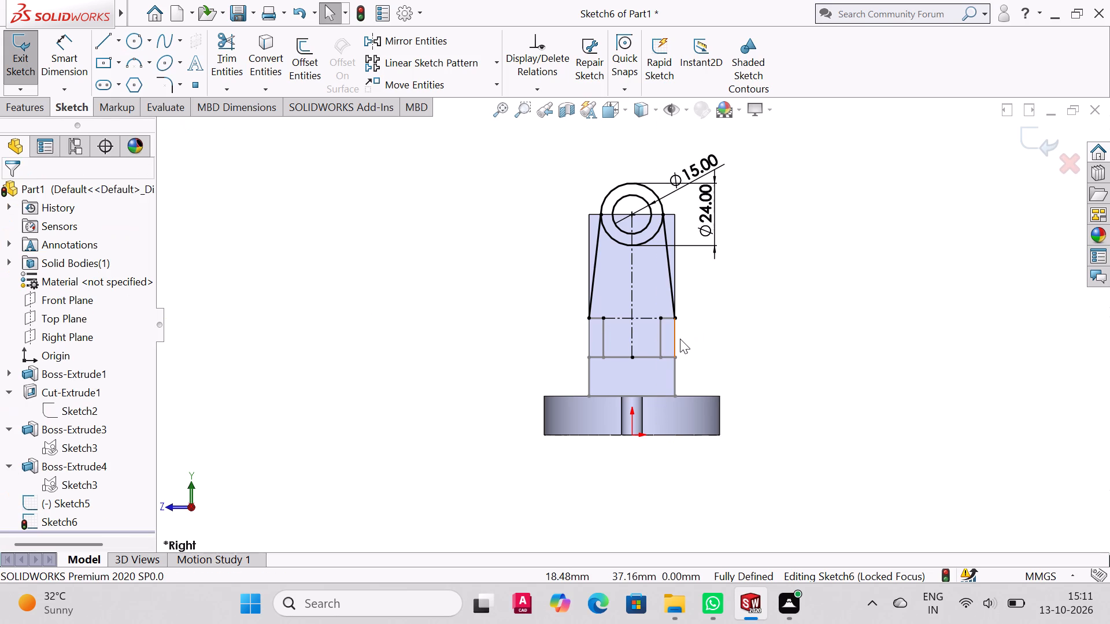
Draw a horizontal line about 17 mm long across the vertical centerline, between the circles and the horizontal centerline.
click(106, 42)
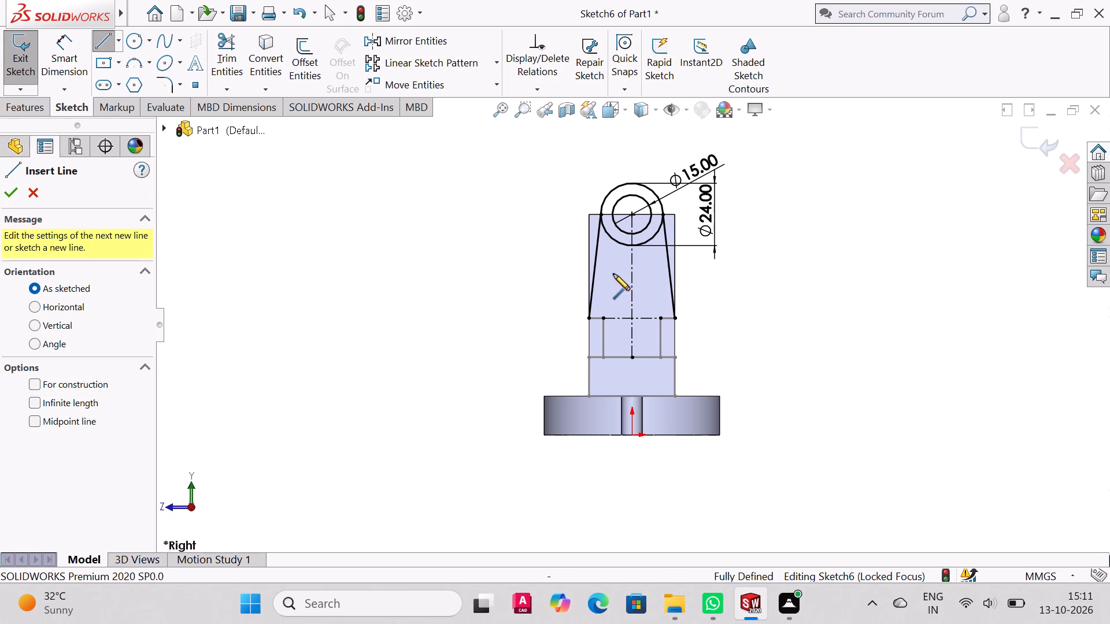
click(610, 273)
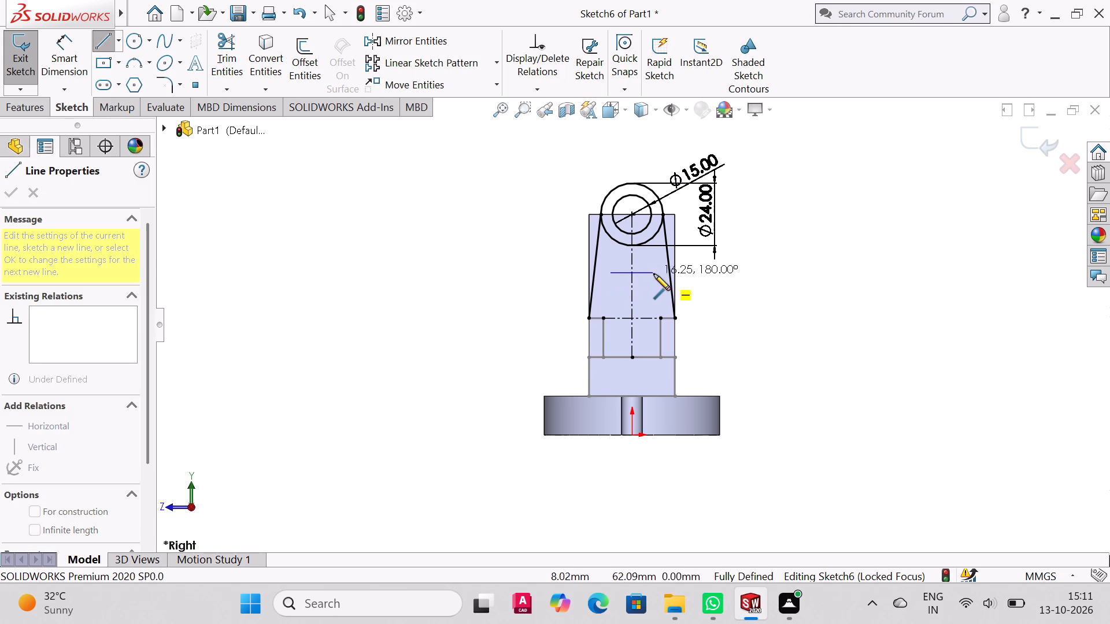
click(654, 274)
right_click(653, 272)
click(676, 281)
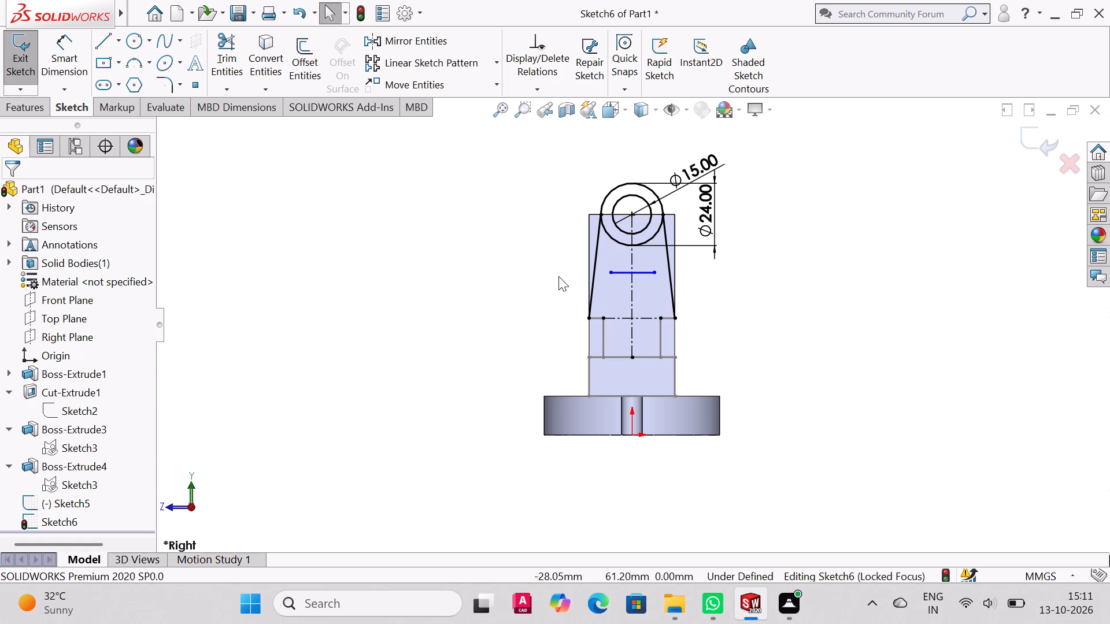
Dimension the distance between the new horizontal line and the horizontal centerline to 35 mm.
click(74, 45)
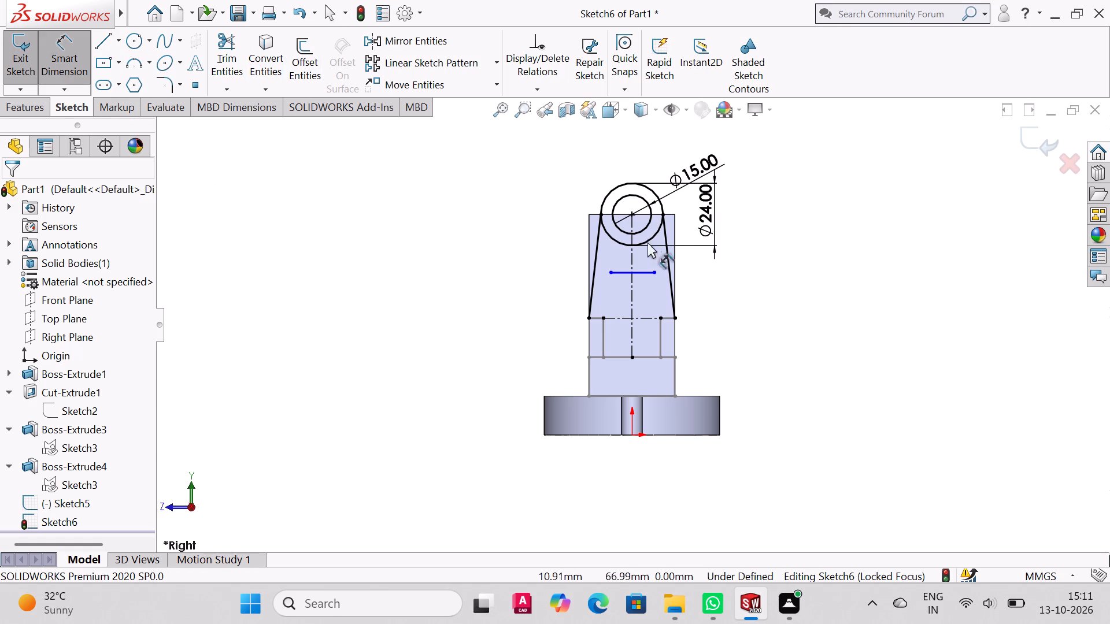
click(644, 274)
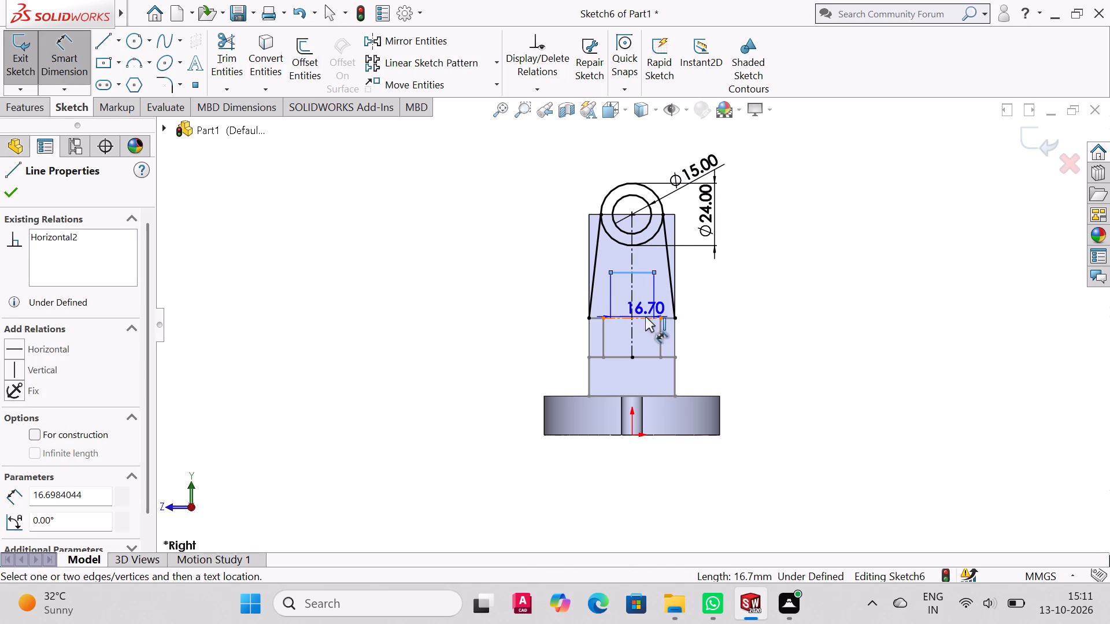
click(645, 317)
click(750, 294)
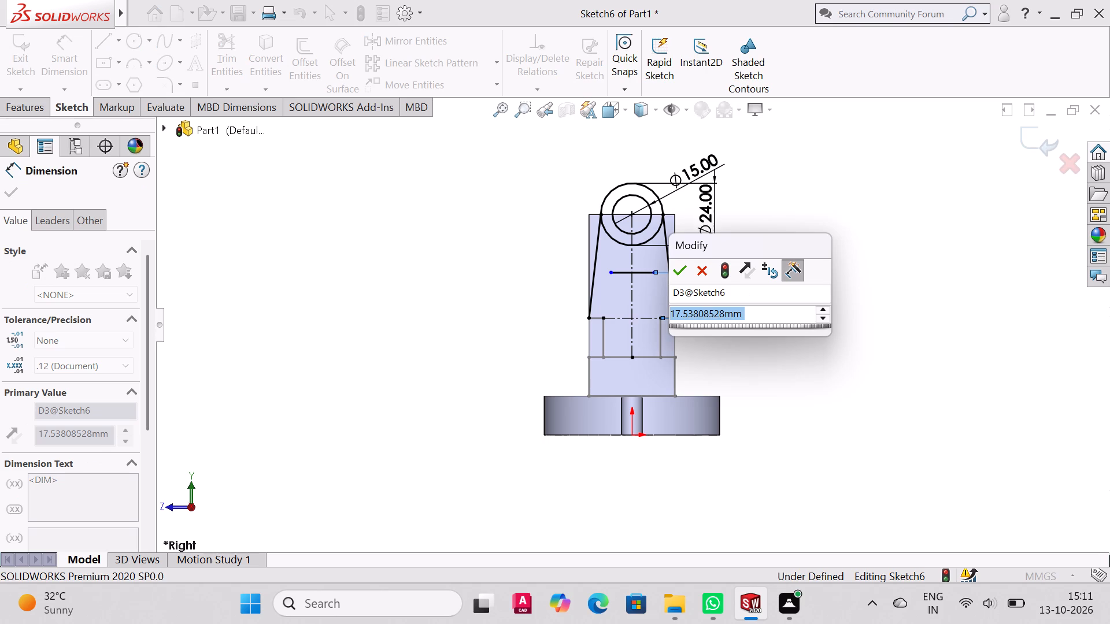
text(35)
key(Return)
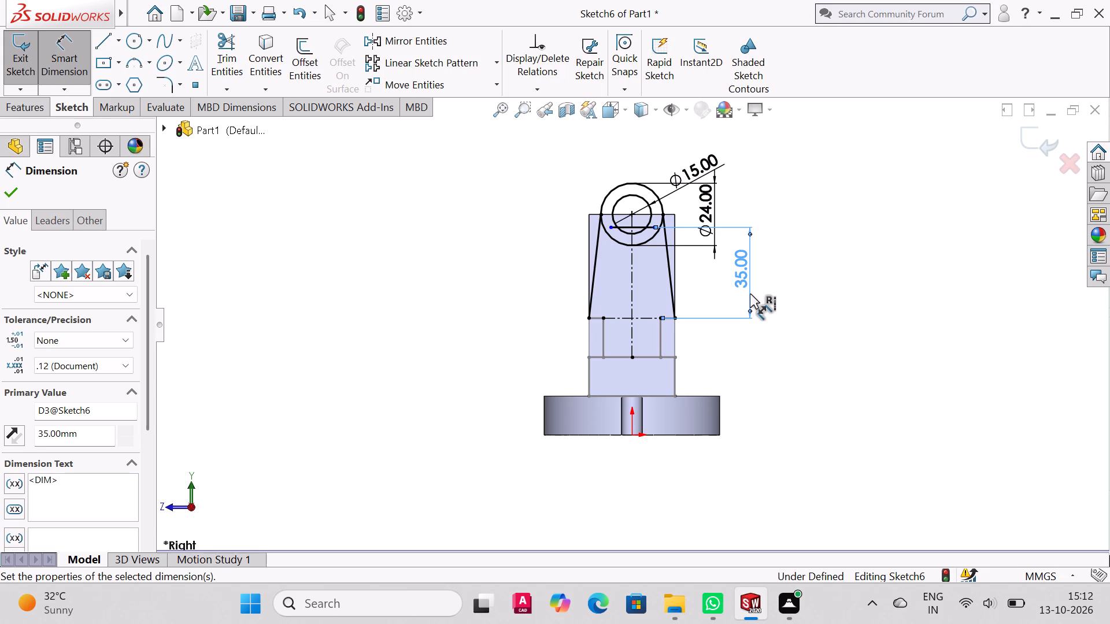
key(Escape)
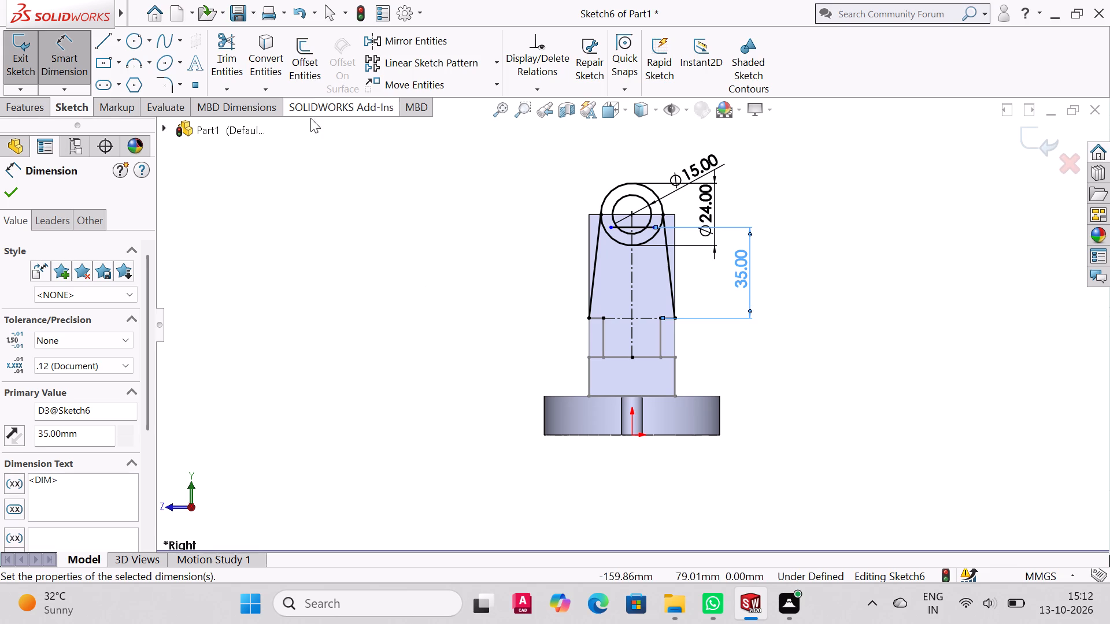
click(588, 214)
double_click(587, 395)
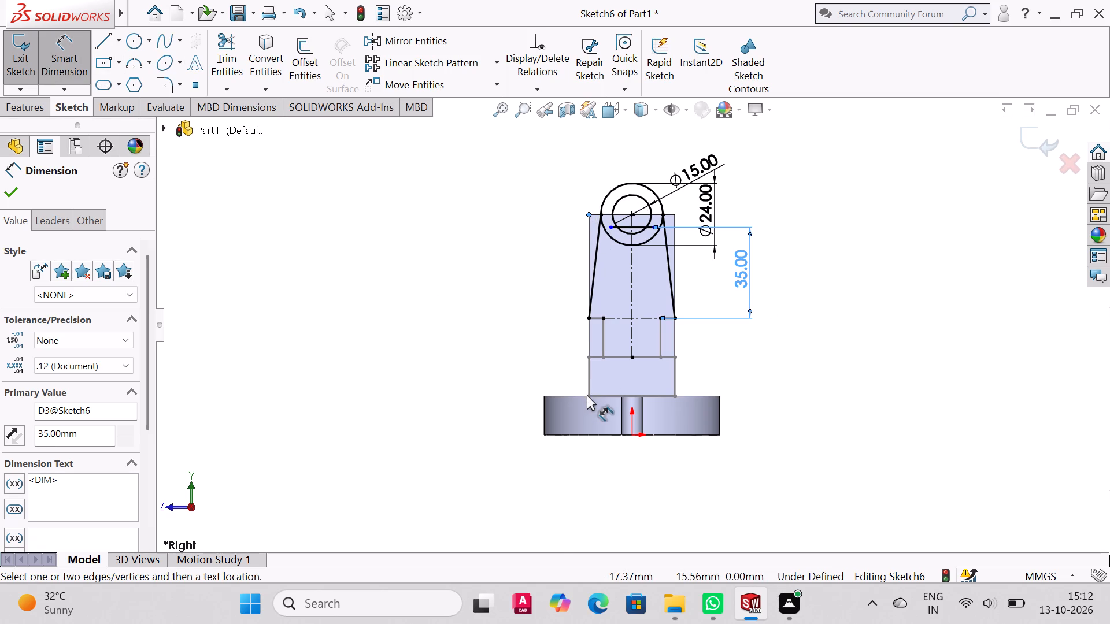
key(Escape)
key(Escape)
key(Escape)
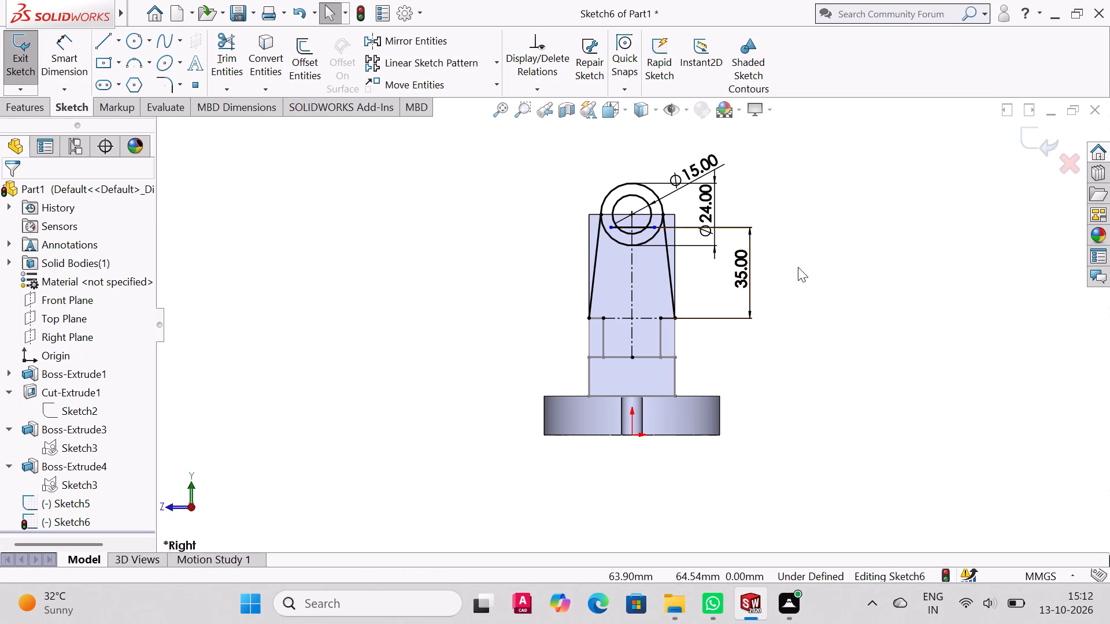
Exit the lug sketch and open the two uprights' extrusion definition to review its depth and selected contours.
middle_drag(798, 267, 853, 363)
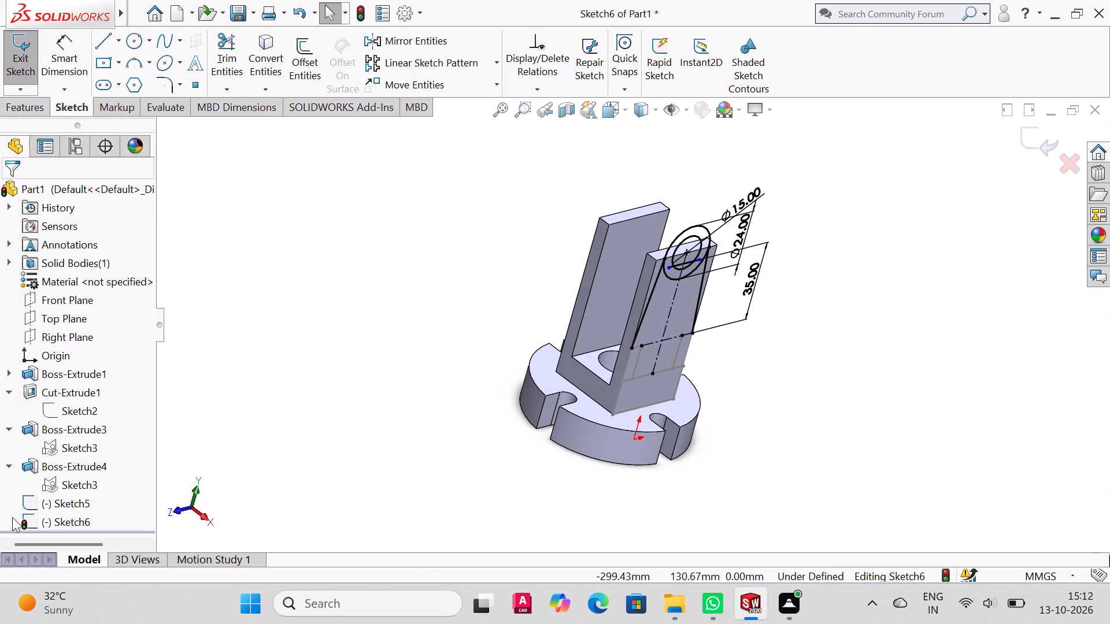
double_click(28, 459)
double_click(29, 468)
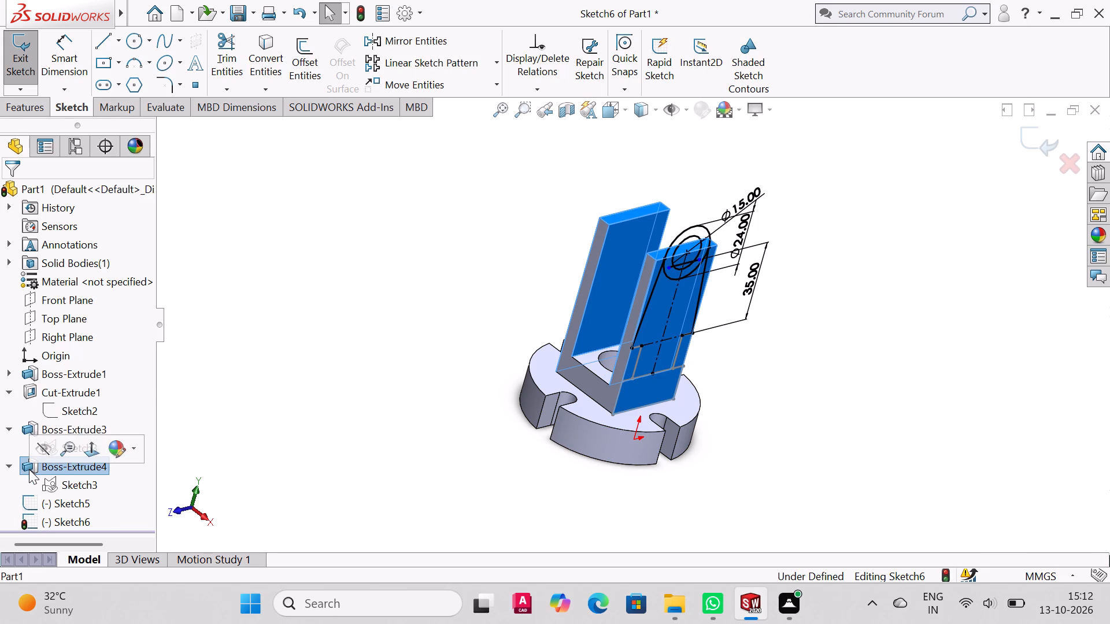
double_click(26, 462)
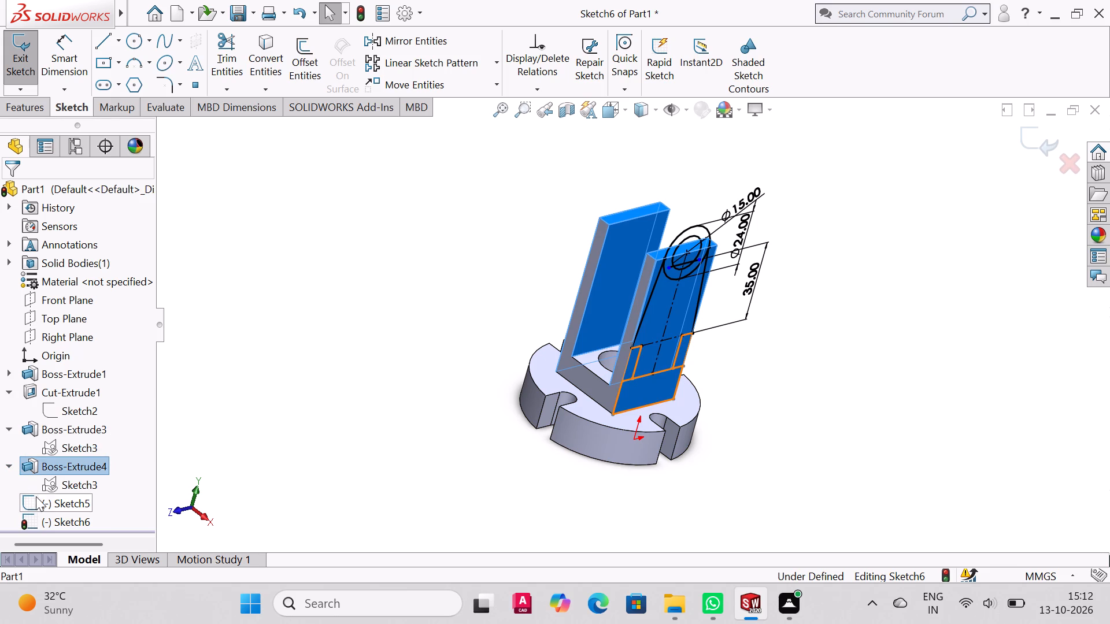
click(26, 44)
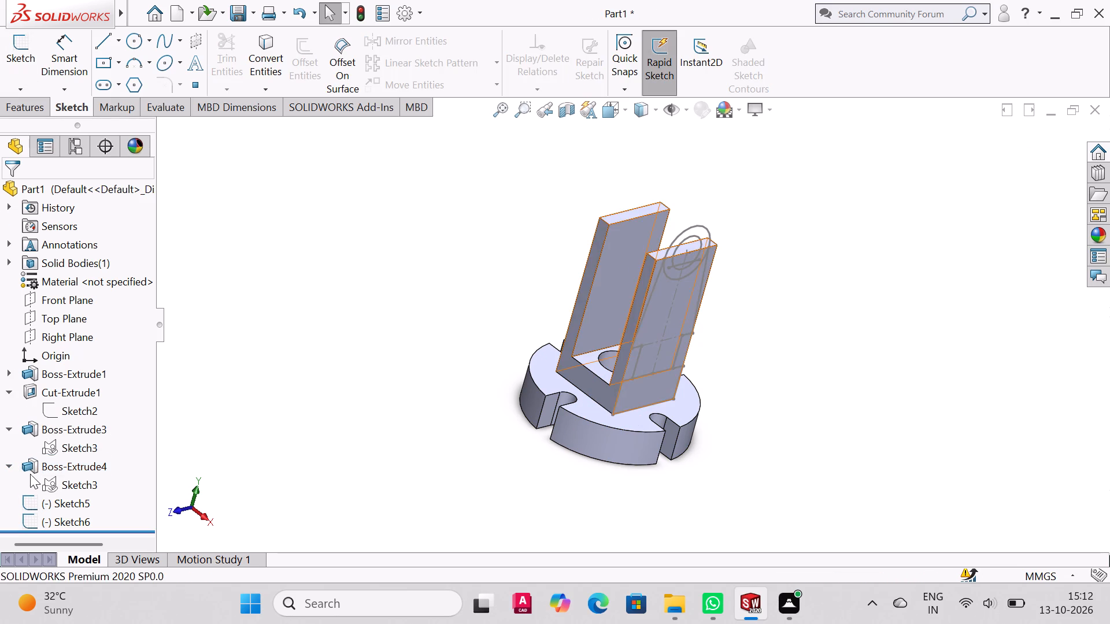
click(29, 474)
click(43, 432)
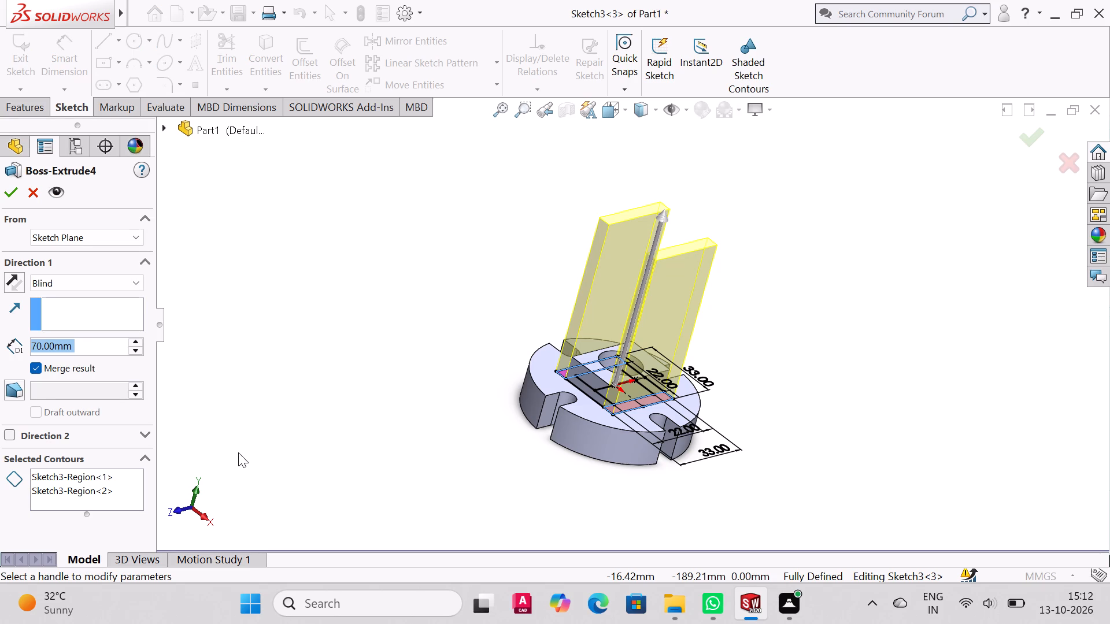
middle_drag(869, 354, 869, 354)
middle_drag(869, 354, 841, 318)
scroll(748, 351, up, 3)
scroll(748, 351, down, 9)
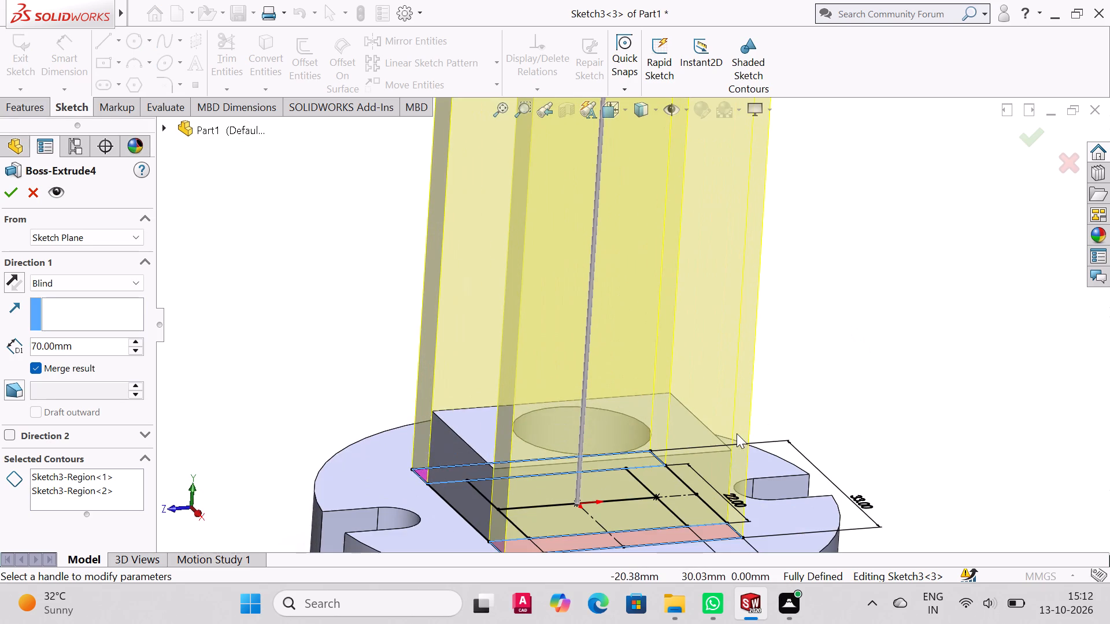
scroll(735, 433, up, 2)
key(Escape)
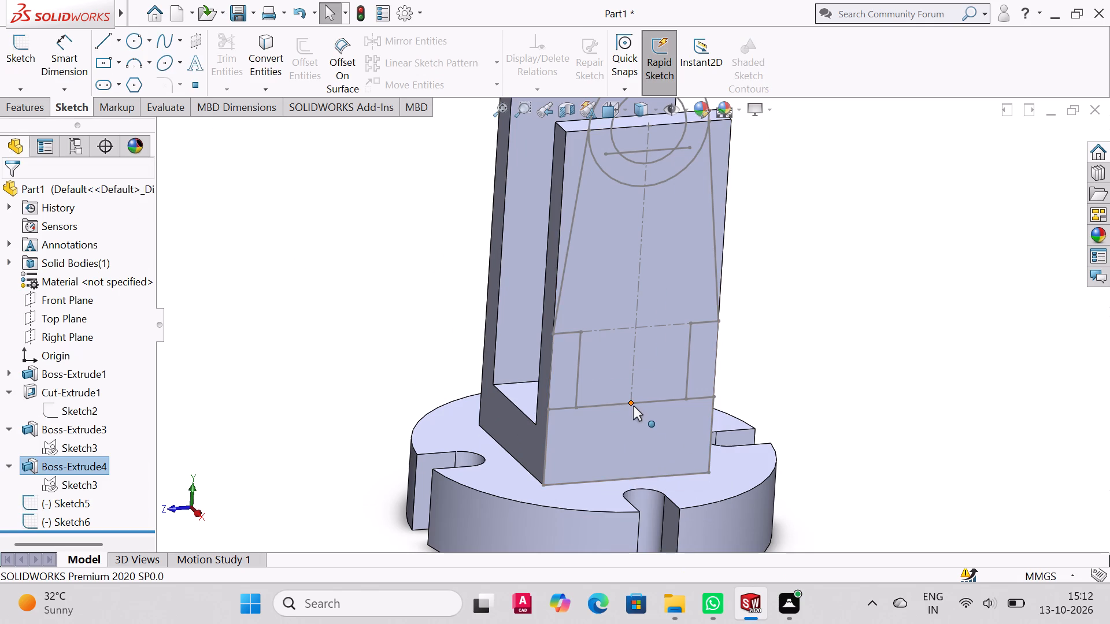
key(Escape)
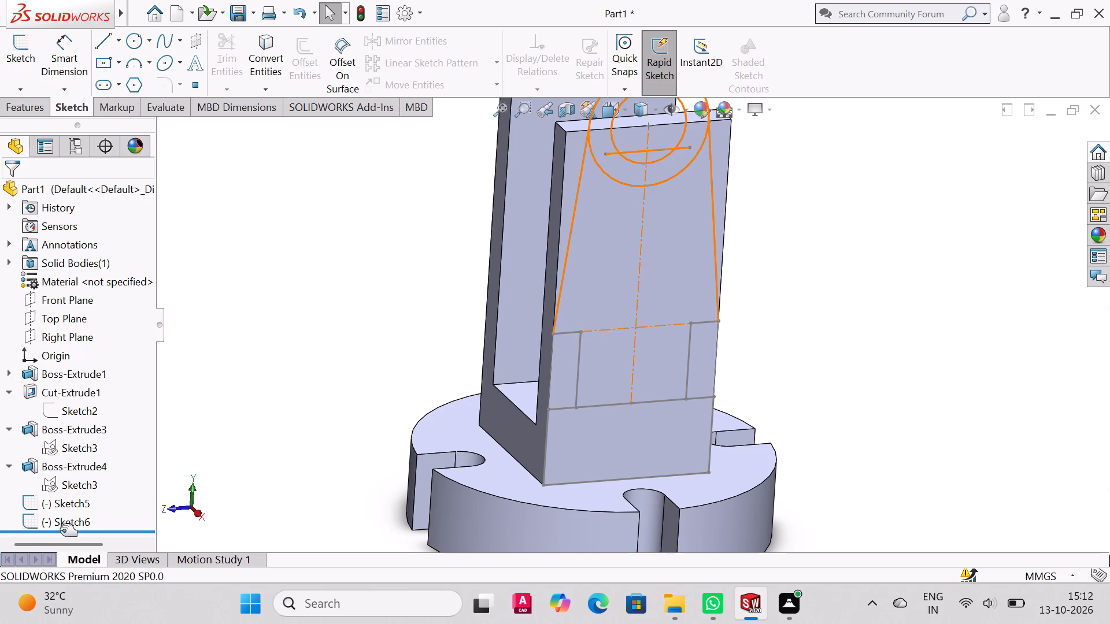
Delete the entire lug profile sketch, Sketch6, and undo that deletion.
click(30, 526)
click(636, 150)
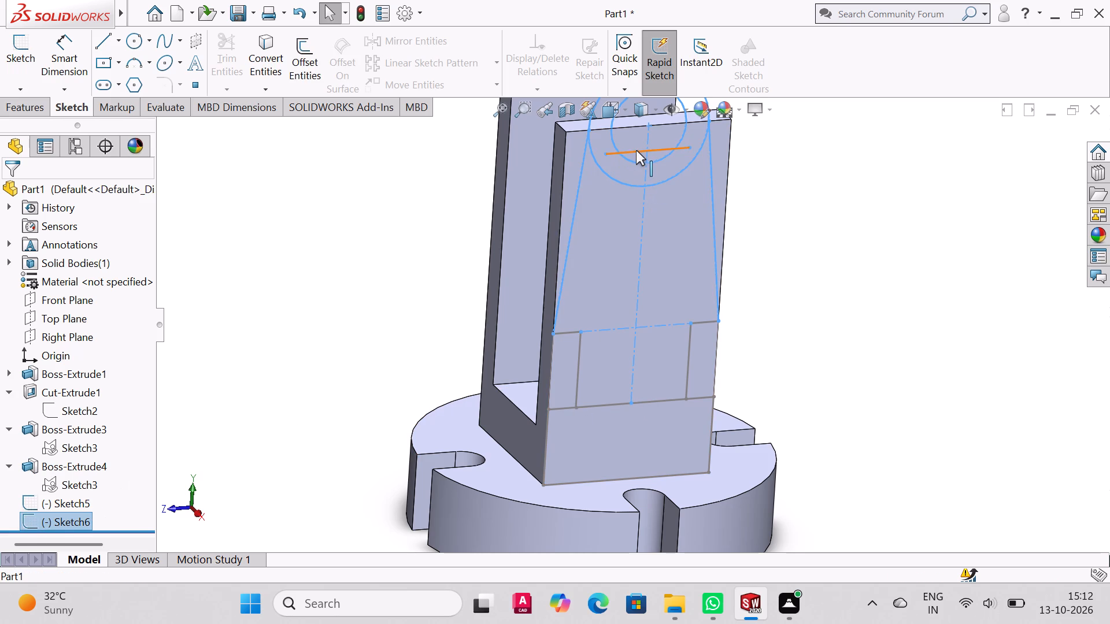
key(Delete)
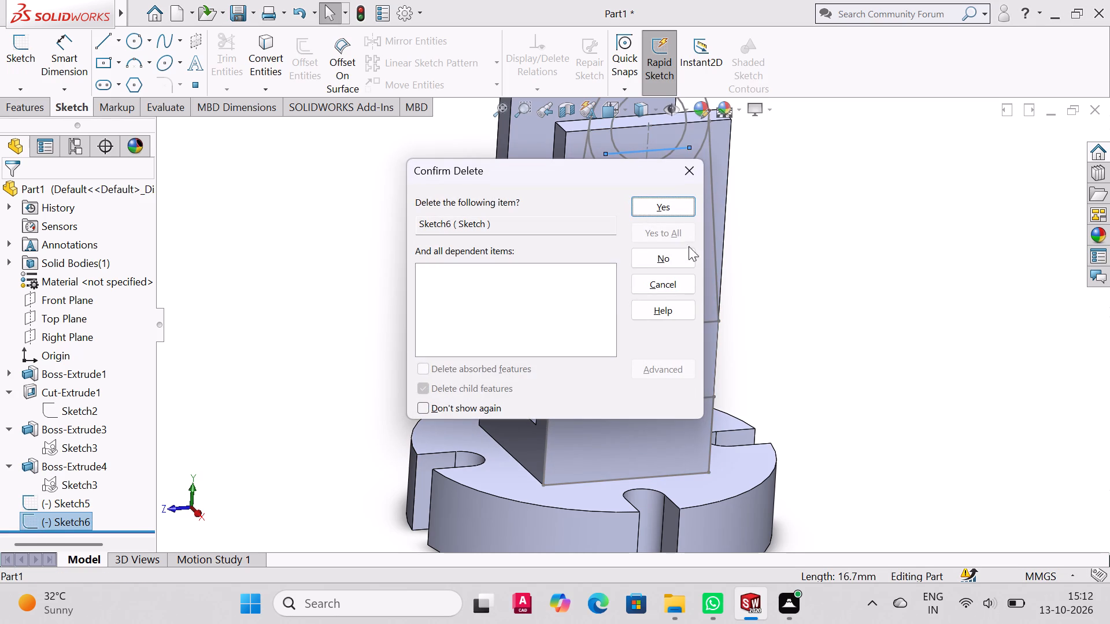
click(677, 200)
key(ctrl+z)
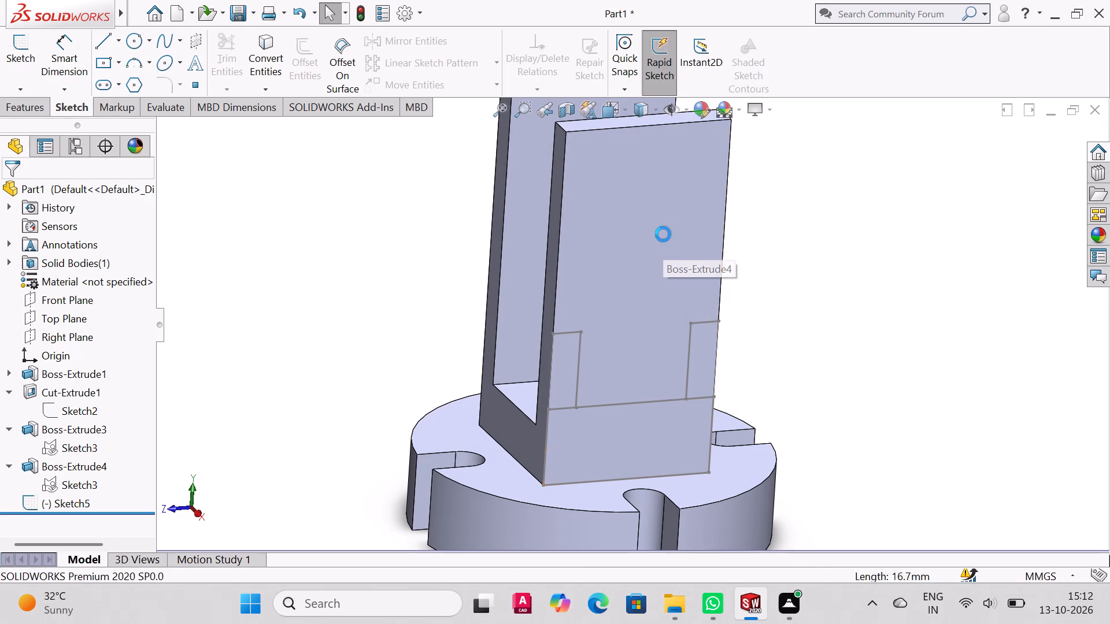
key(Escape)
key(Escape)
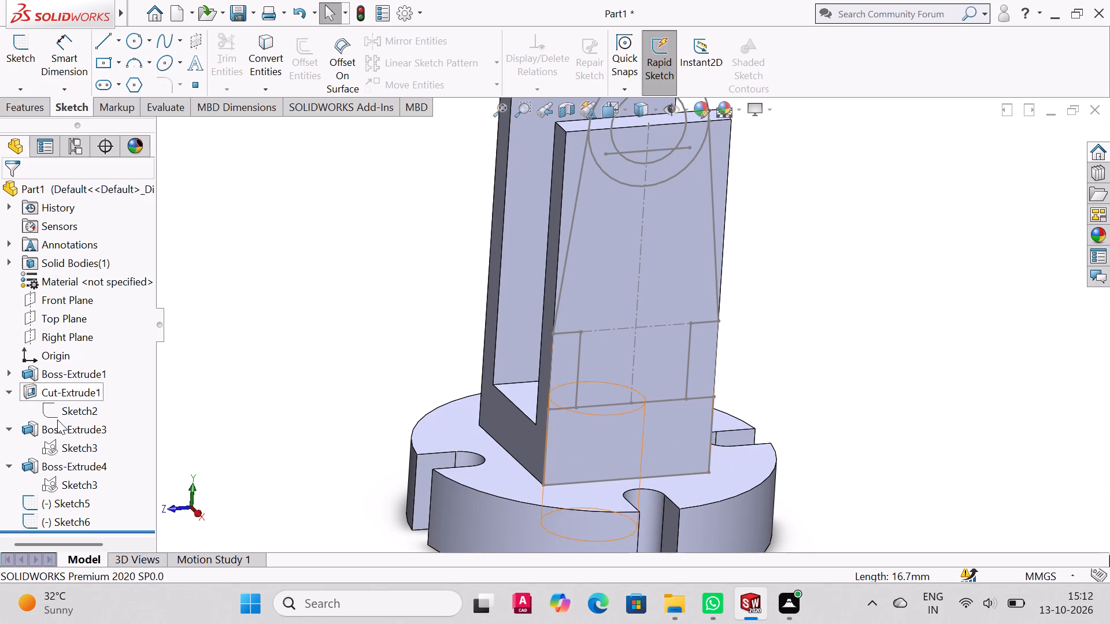
Reopen Sketch6 for editing and delete the short horizontal line crossing the circles, together with its 35 mm dimension.
click(29, 525)
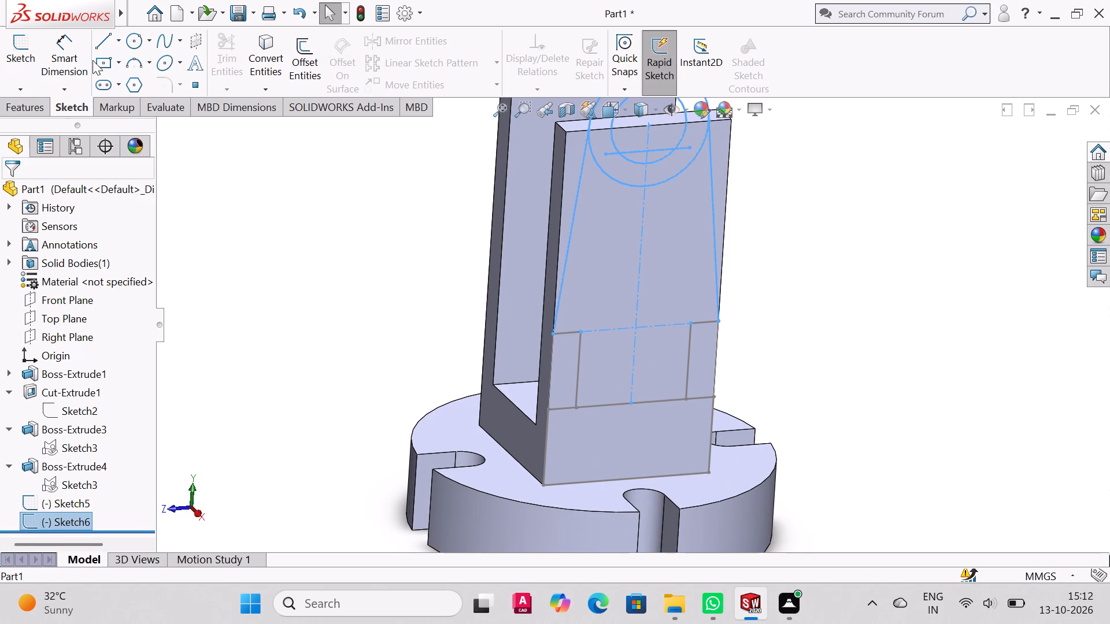
click(14, 45)
click(235, 43)
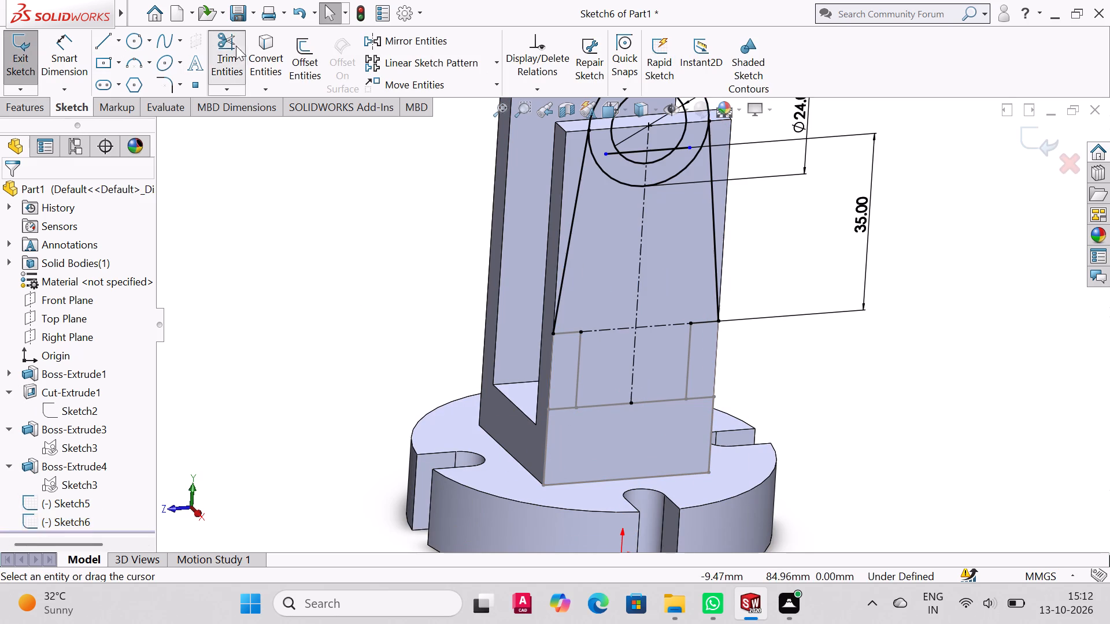
key(Escape)
click(627, 151)
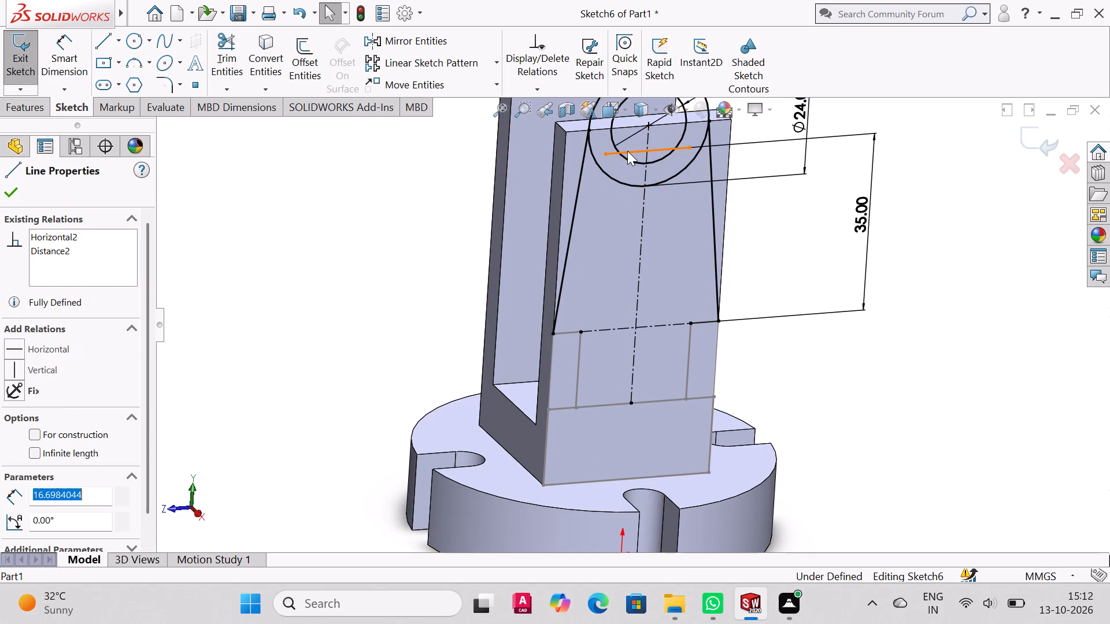
key(Delete)
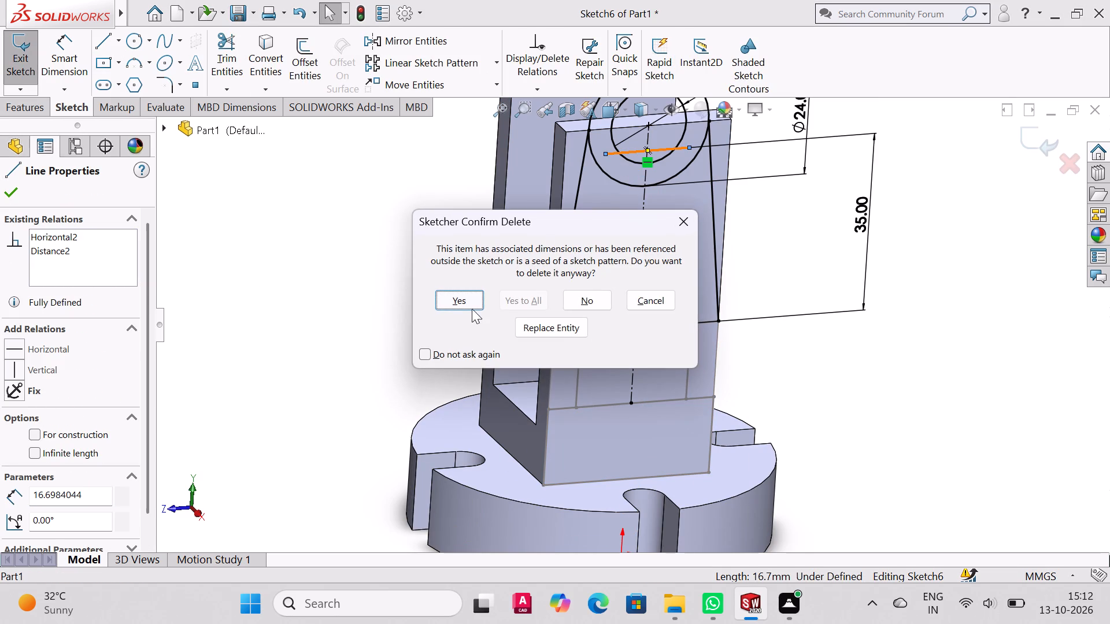
click(471, 301)
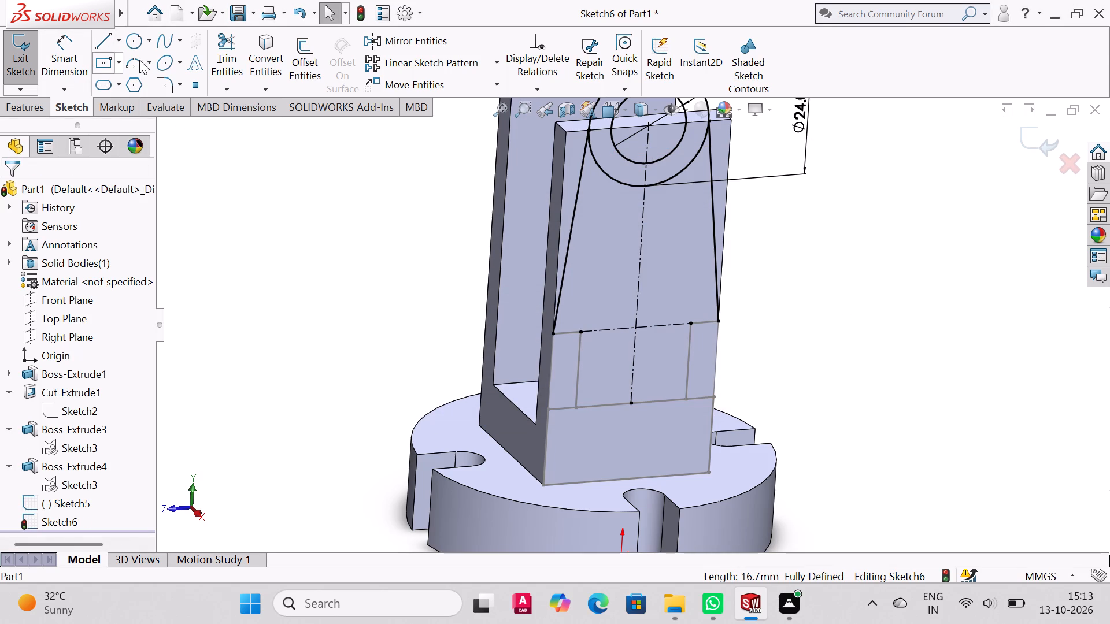
Draw a horizontal line about 14 mm long across the vertical centerline, just above the horizontal centerline.
click(104, 44)
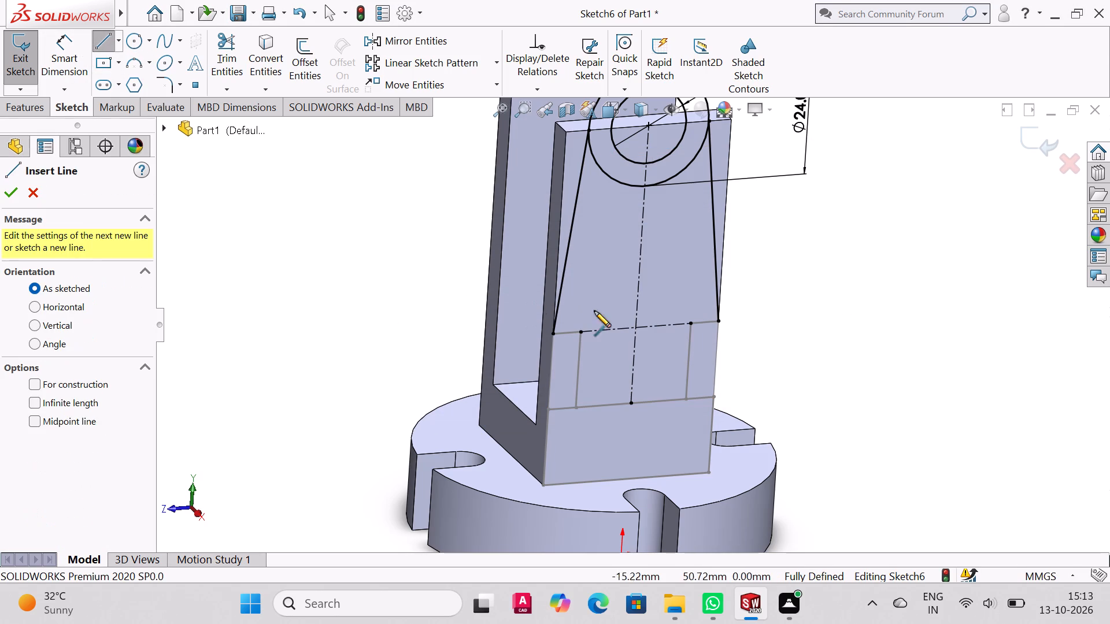
click(606, 296)
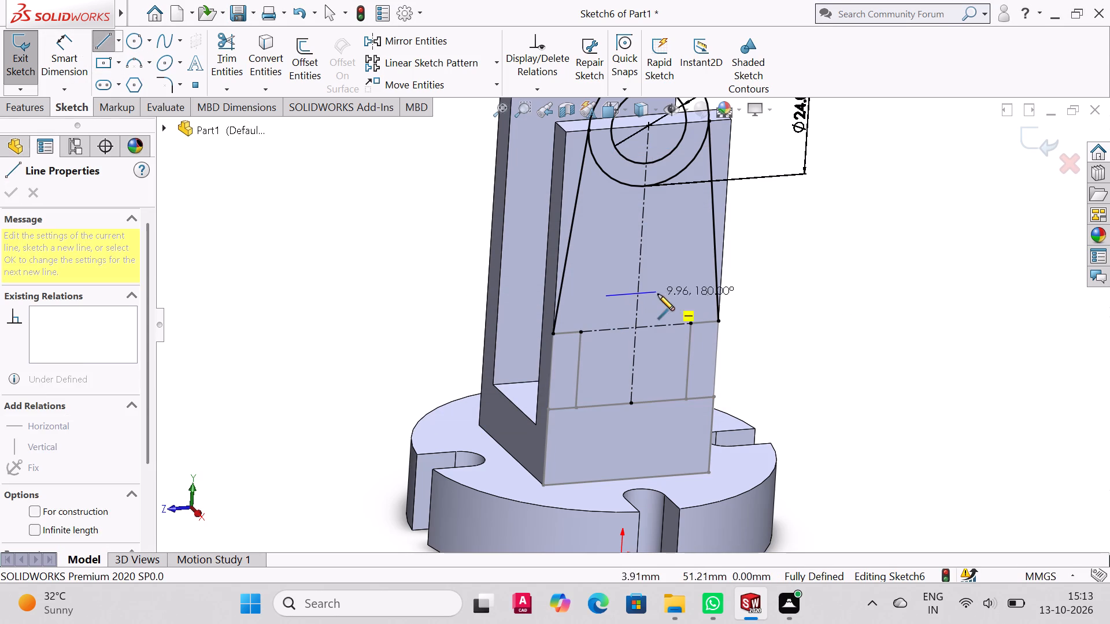
click(678, 293)
right_click(678, 293)
click(720, 302)
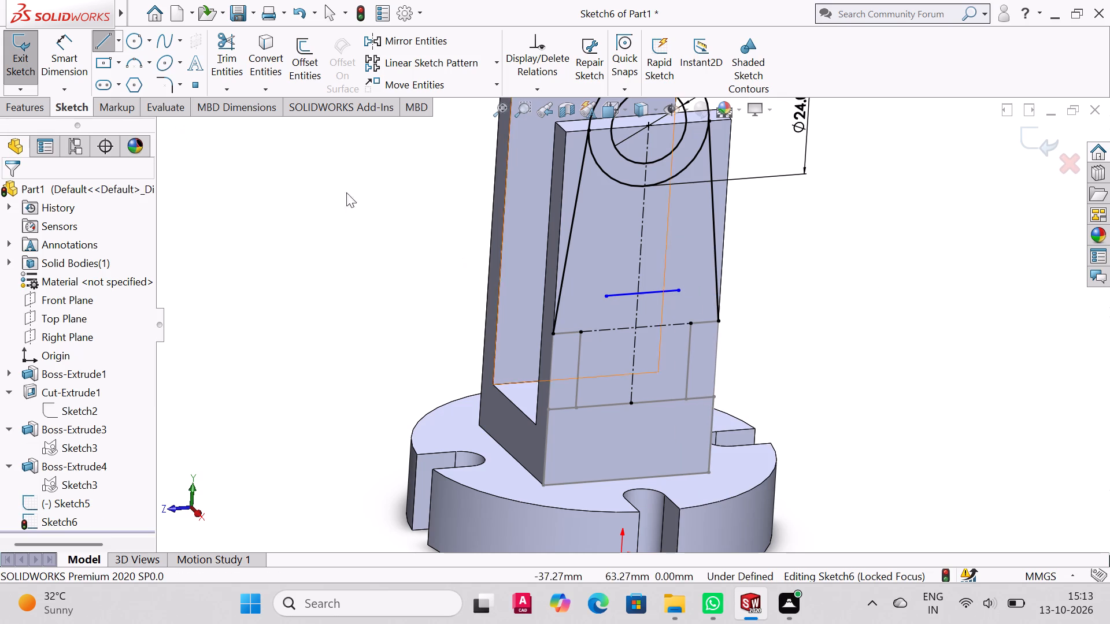
Dimension the distance from the new horizontal line to the stepped profile's lower horizontal line to 35 mm.
click(72, 43)
click(624, 293)
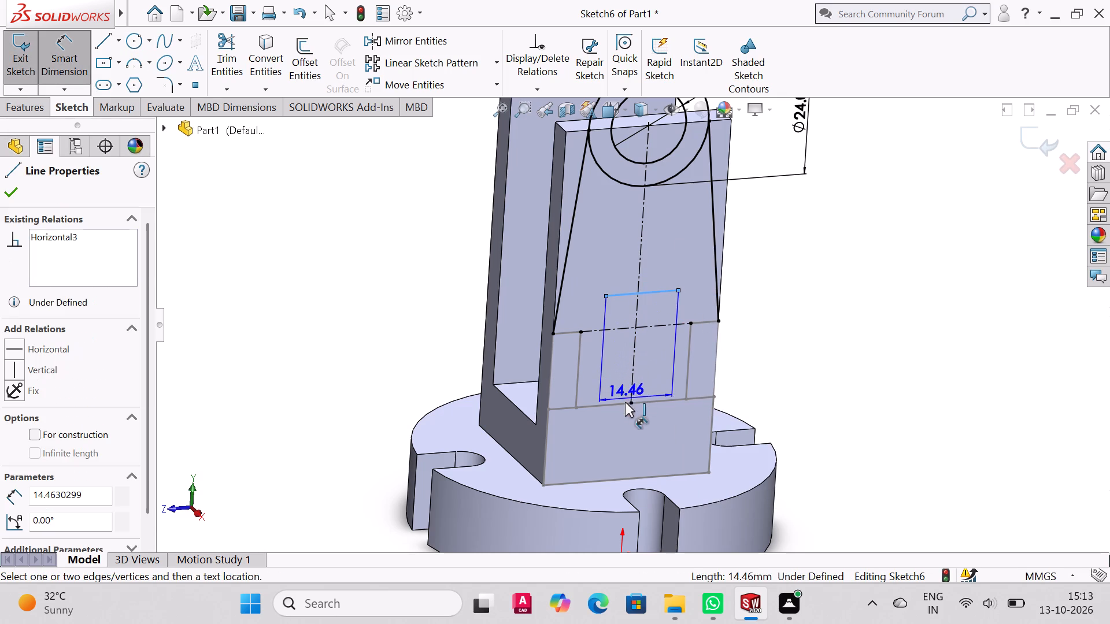
click(622, 402)
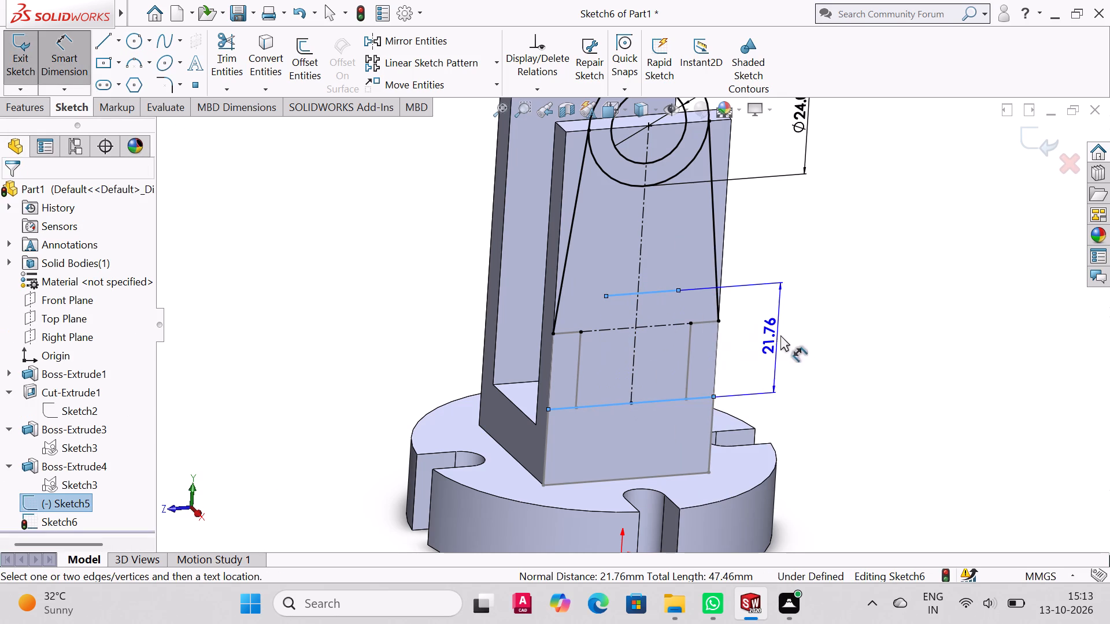
click(802, 339)
key(3)
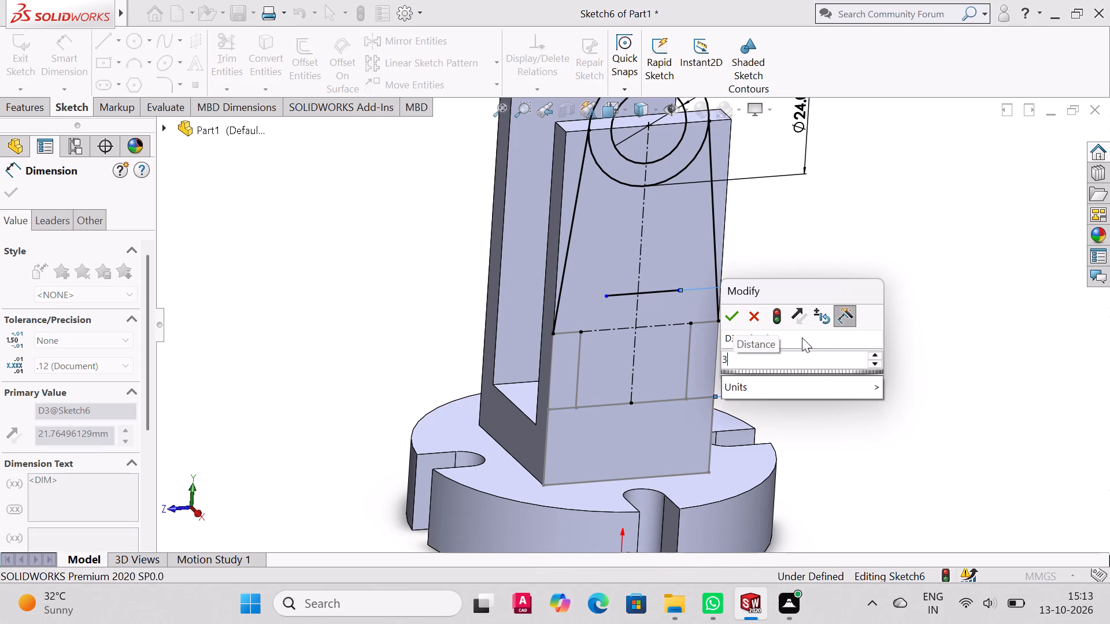
key(5)
key(Return)
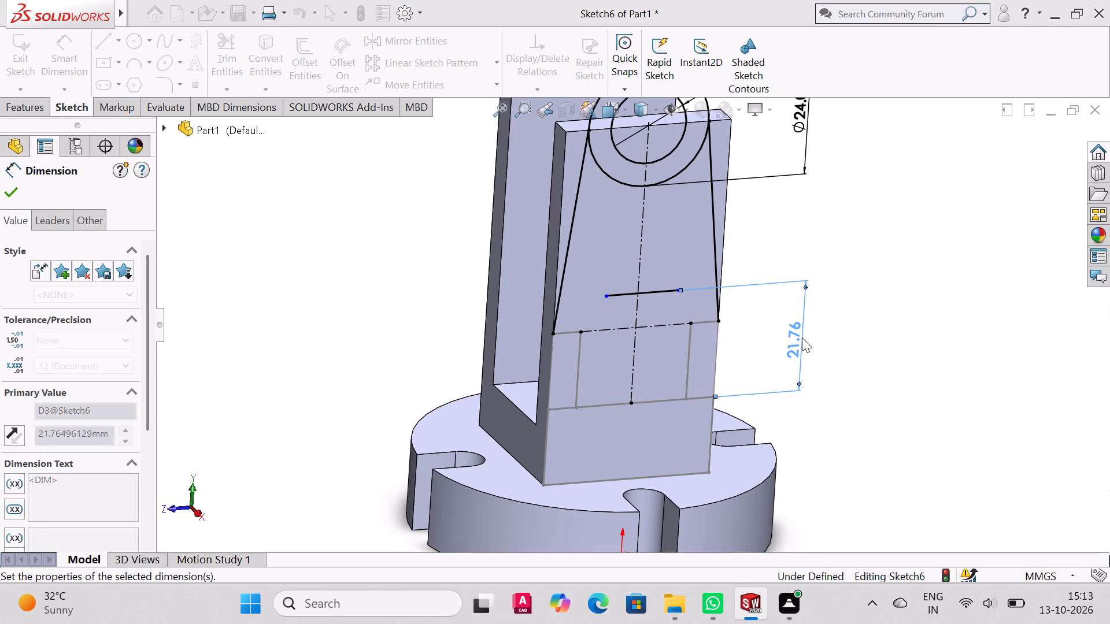
click(9, 192)
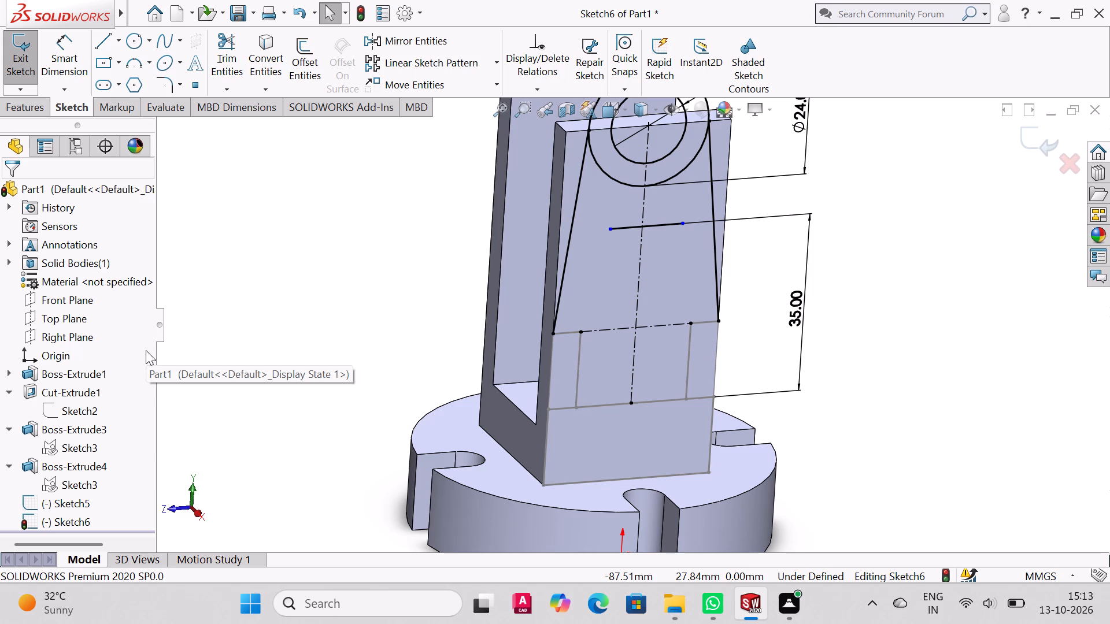
Trim away the part of the short horizontal line left of the vertical centerline.
click(76, 41)
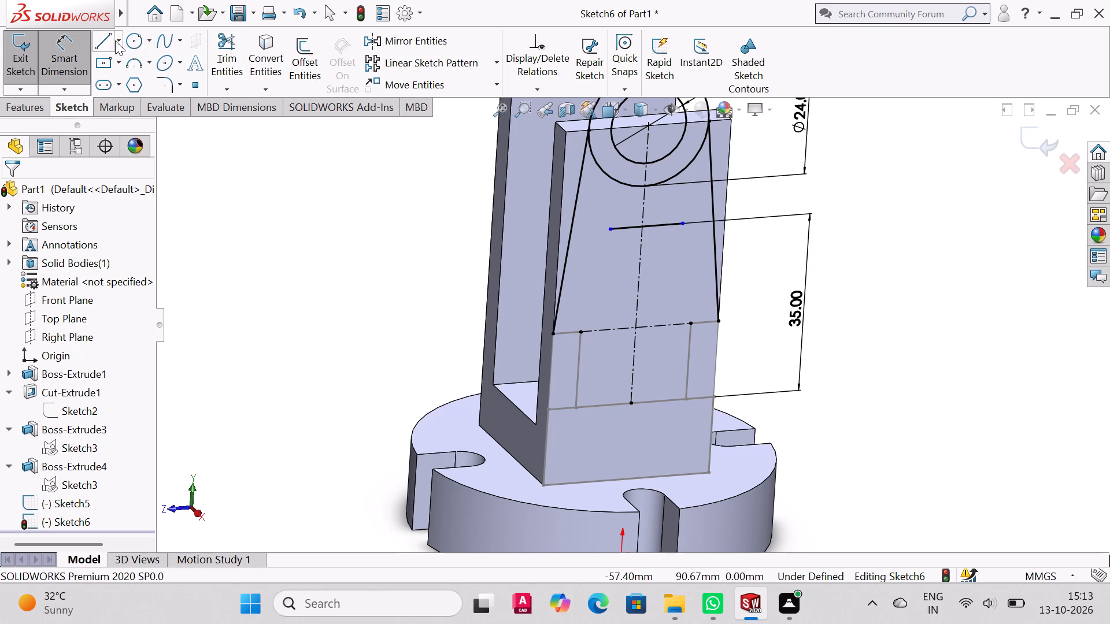
click(219, 38)
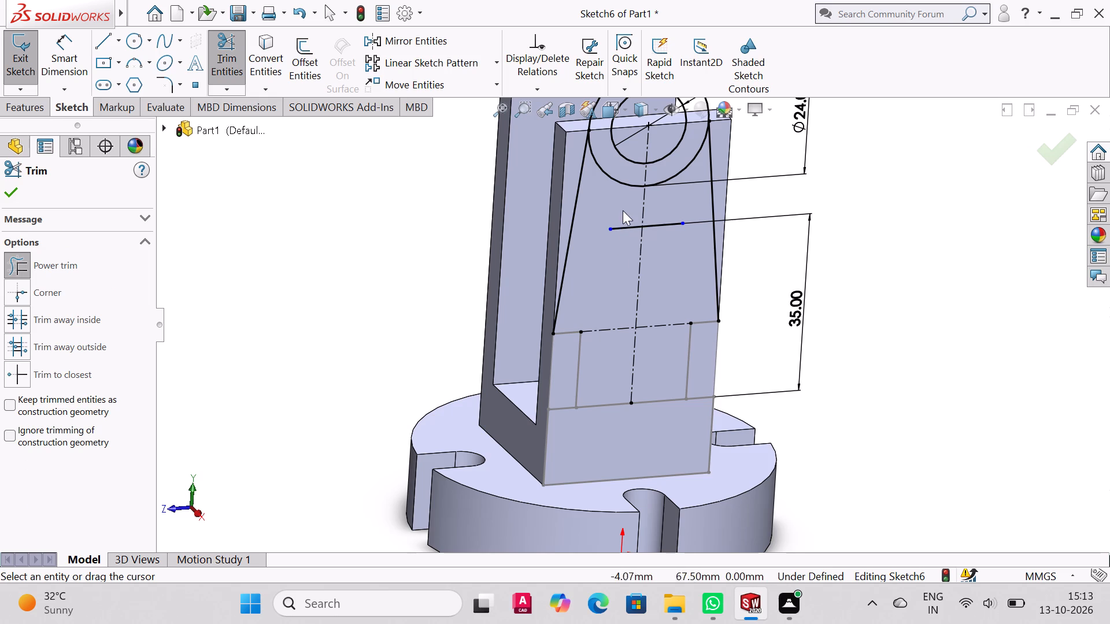
drag(623, 210, 623, 247)
Dimension the remaining half of the short horizontal line to 7 mm.
click(52, 42)
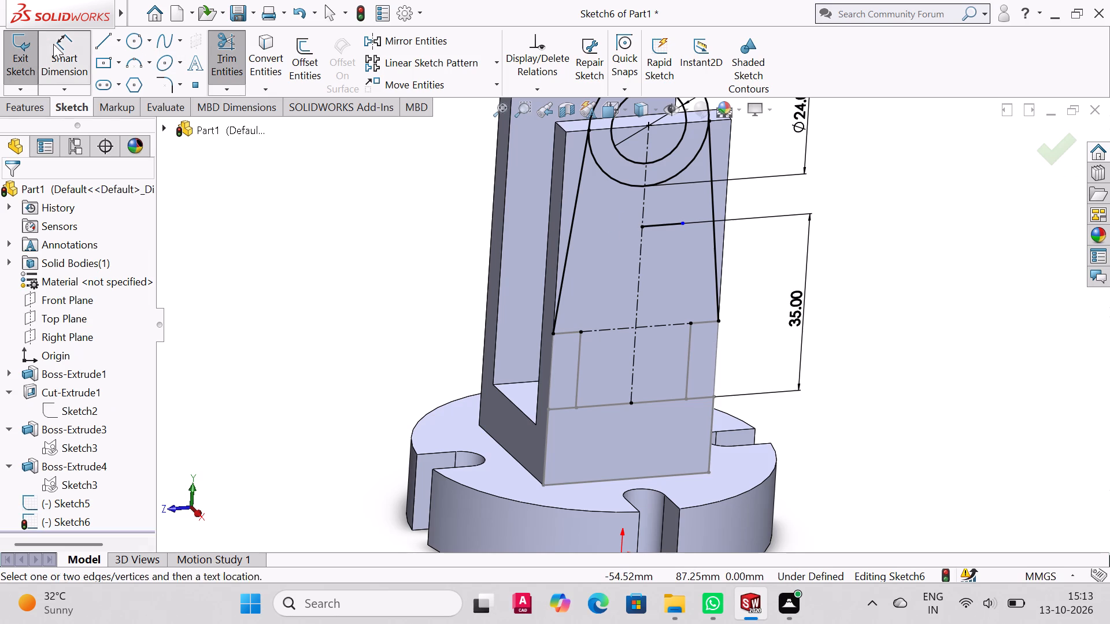
click(661, 225)
click(665, 211)
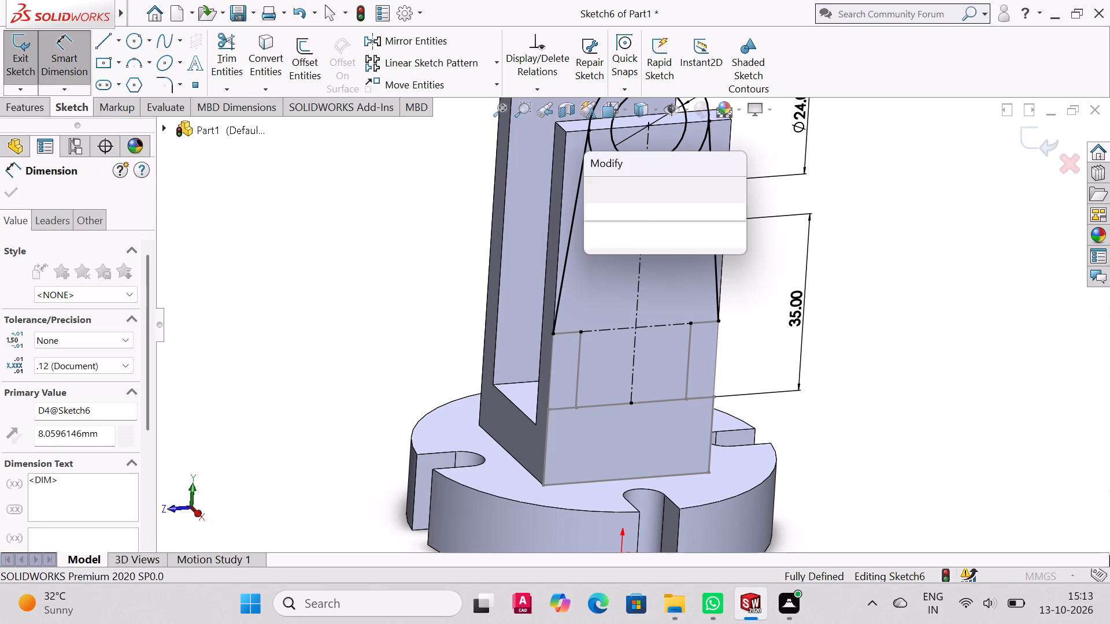
text(7.)
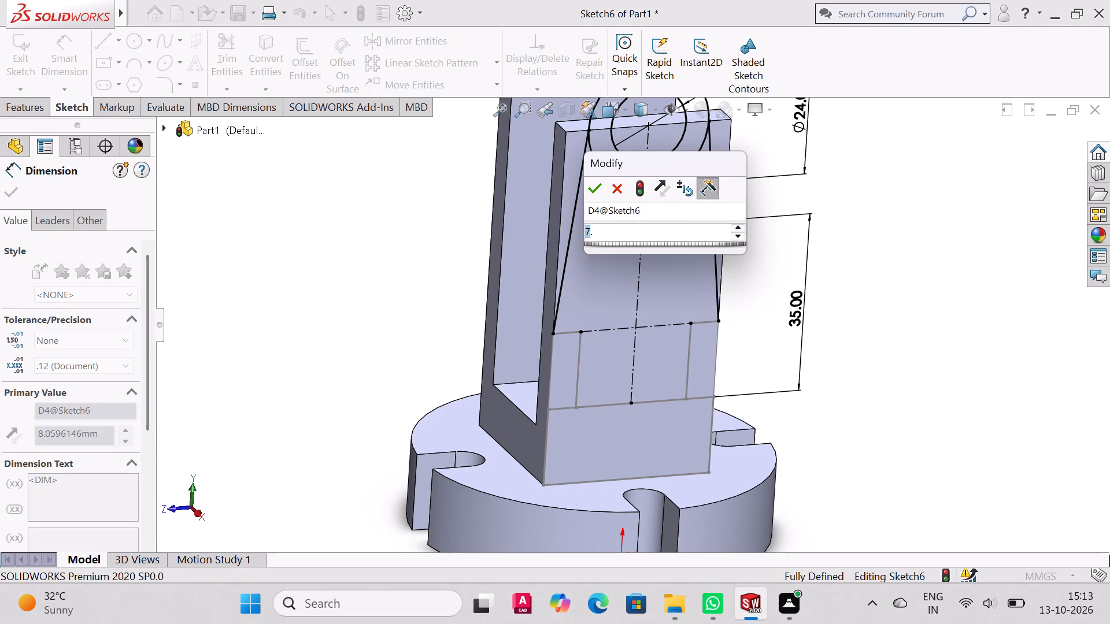
key(ctrl+5)
key(Return)
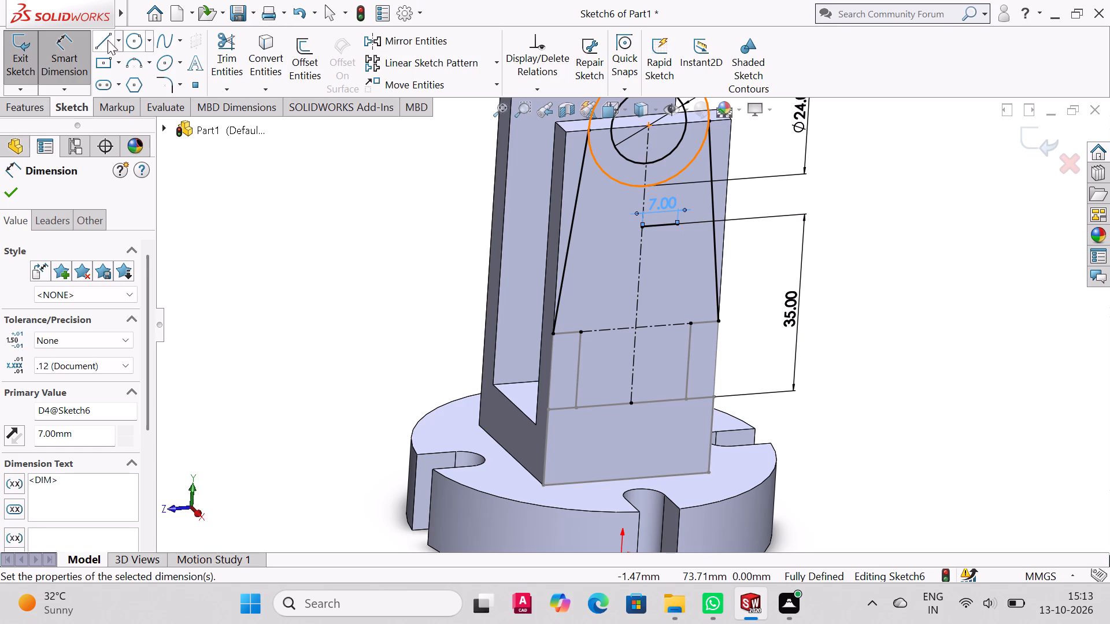
Draw a horizontal line about 7.4 mm long leftward from the short horizontal line's endpoint on the vertical centerline.
click(99, 40)
click(642, 228)
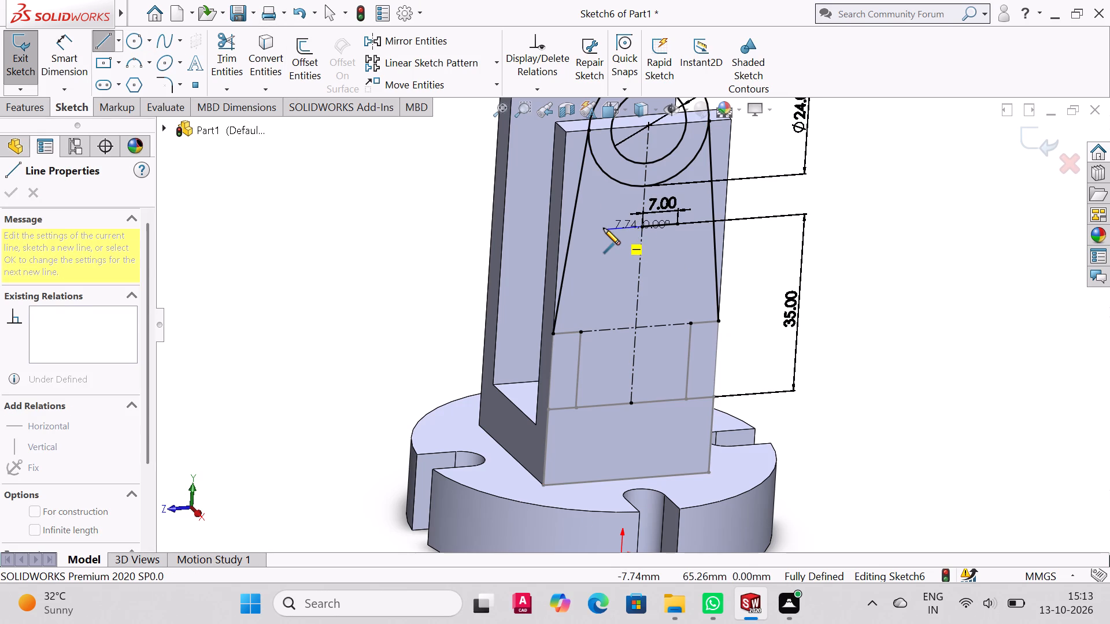
click(605, 228)
right_click(605, 228)
click(643, 234)
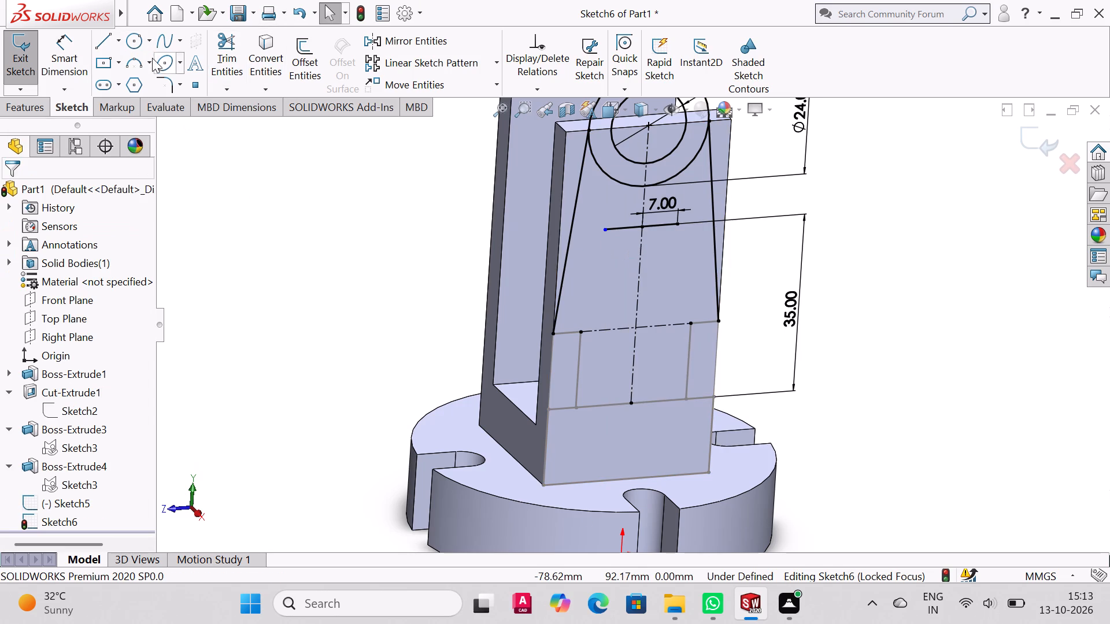
Dimension the new left half of the short horizontal line to 7.5 mm.
click(67, 46)
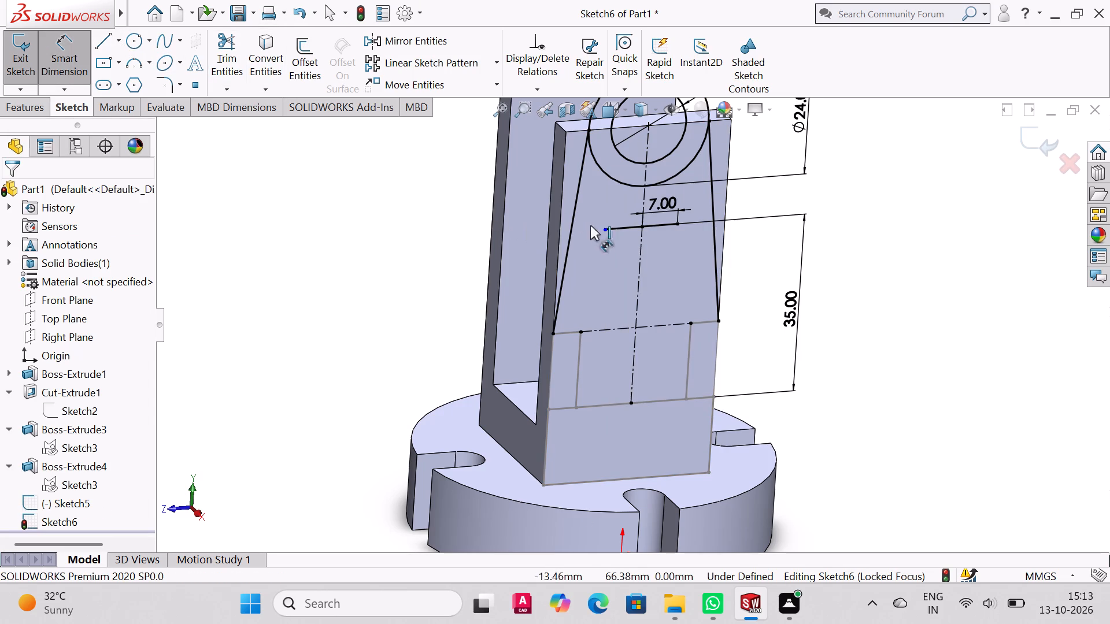
click(616, 227)
click(615, 210)
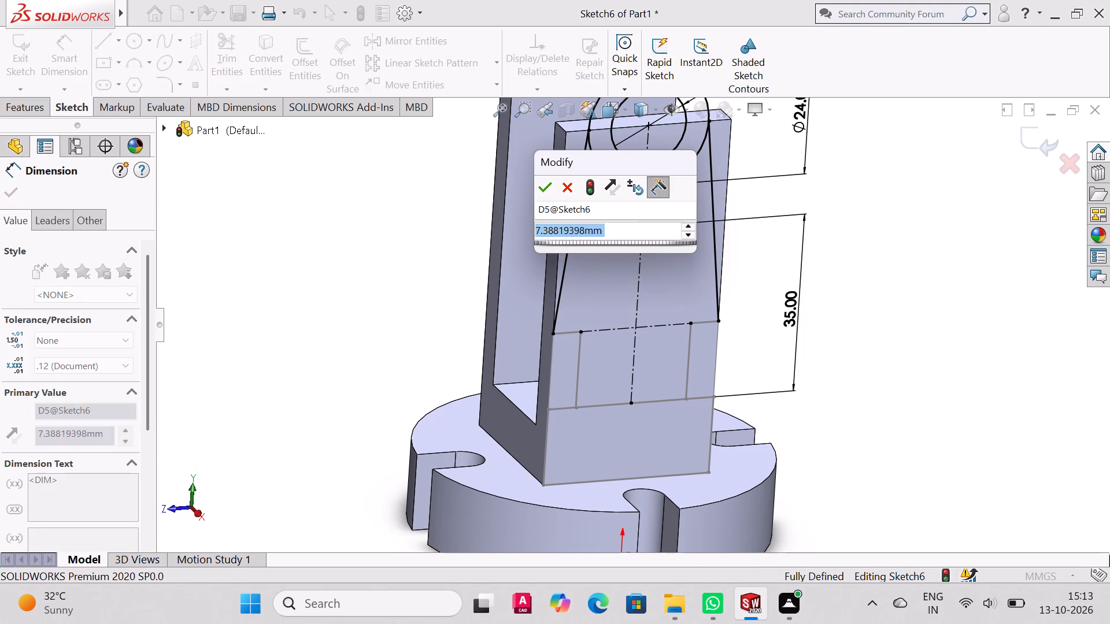
text(7.5)
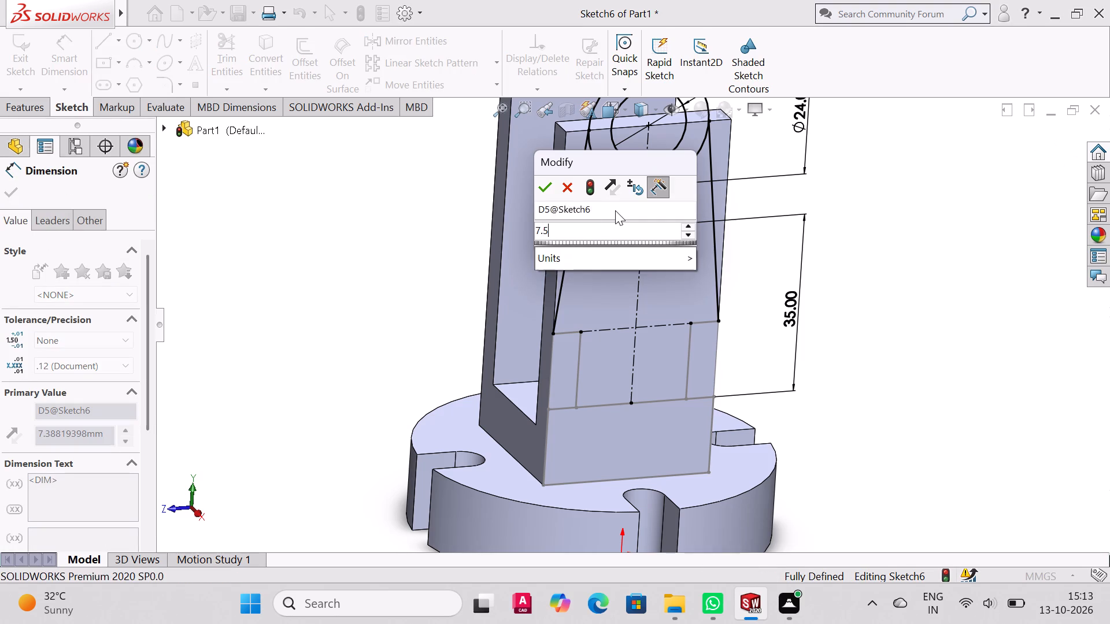
key(Return)
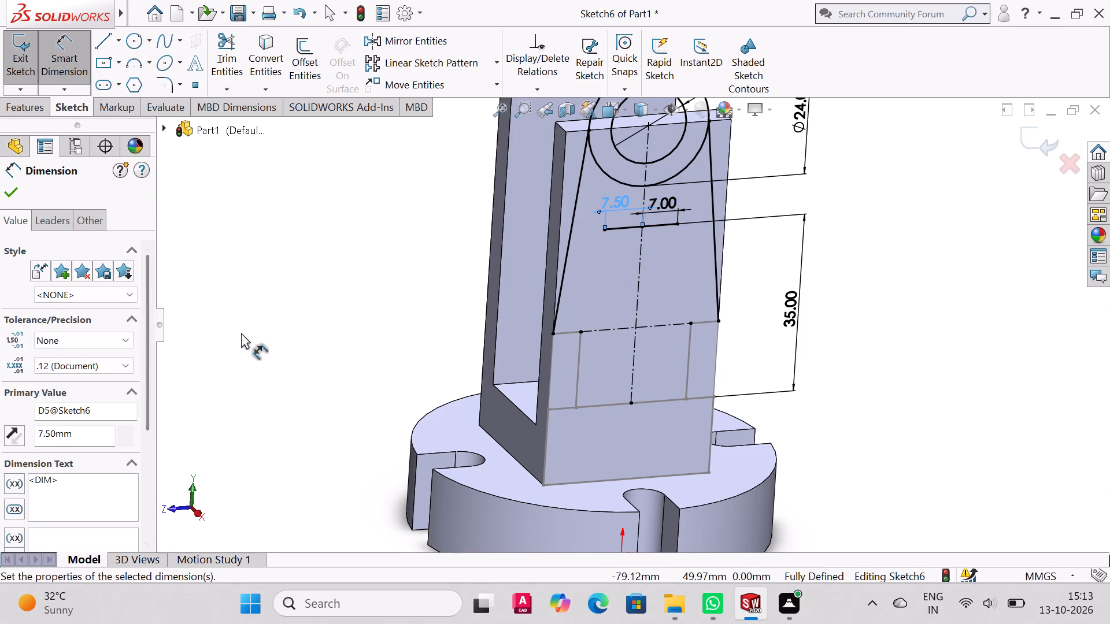
Set the length of the short horizontal line's right half to 7.5 mm.
double_click(673, 200)
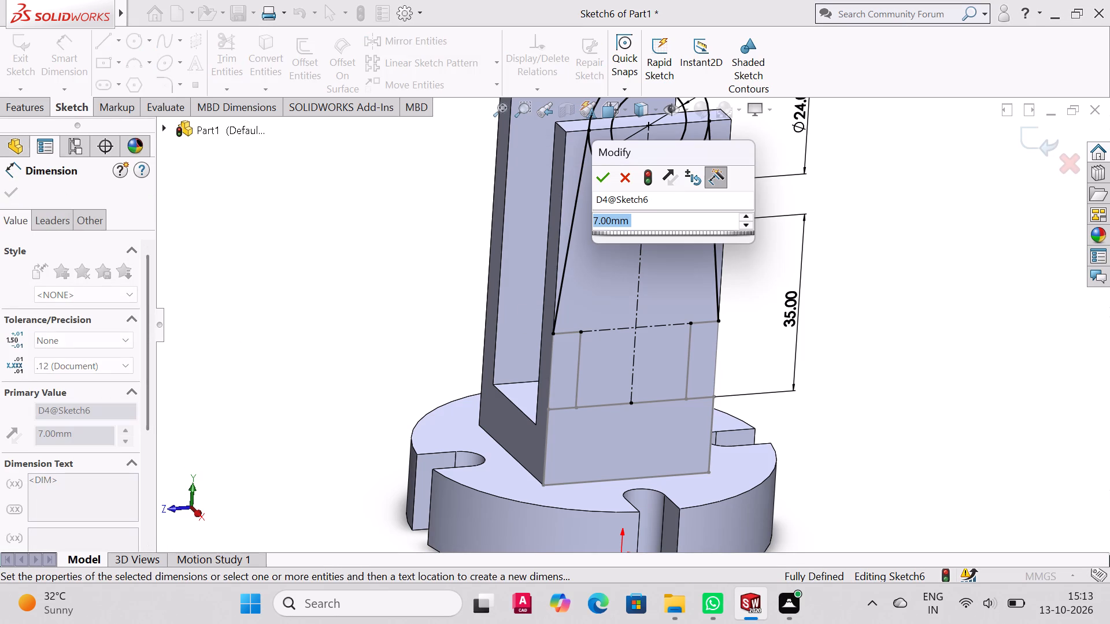
text(7.5)
key(Return)
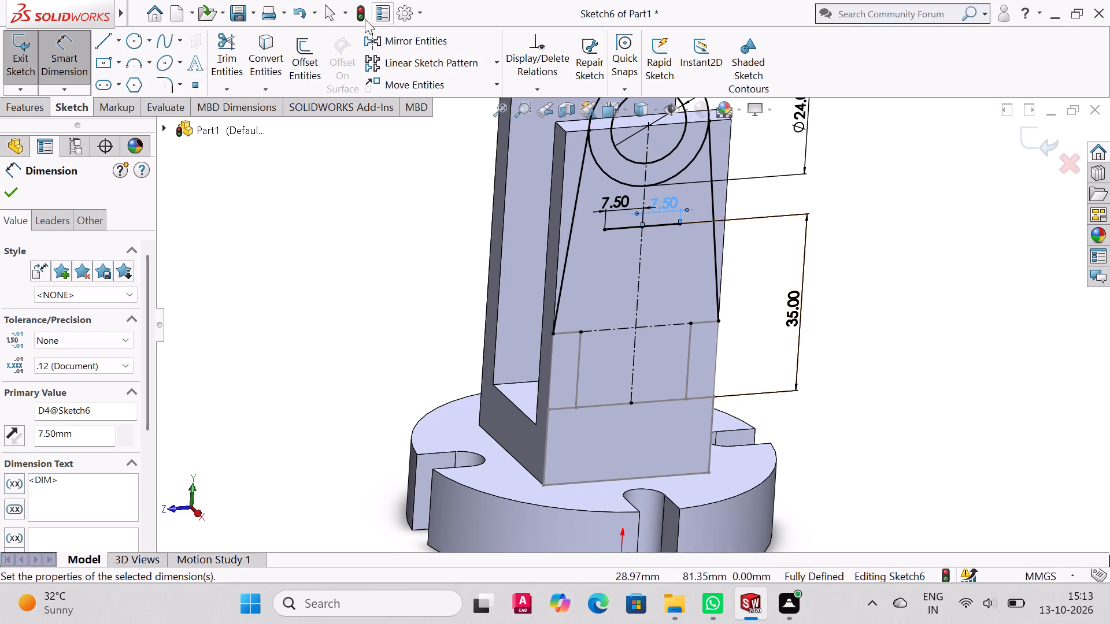
click(9, 183)
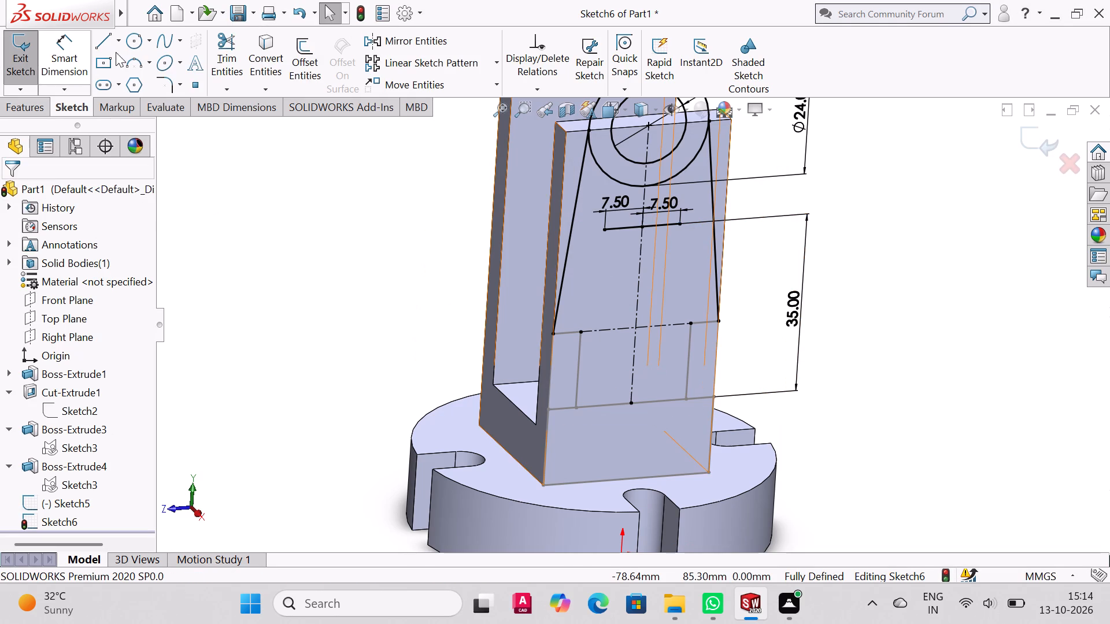
Draw two slanted lines from the outer ends of the short horizontal line down to the matching ends of the horizontal centerline.
click(109, 35)
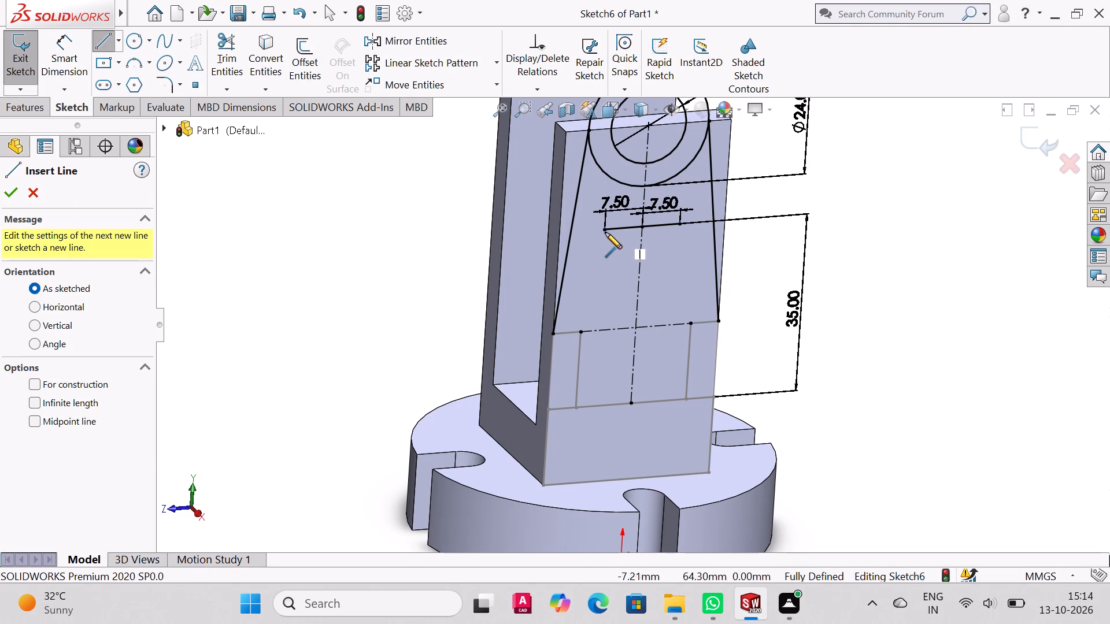
click(604, 231)
click(580, 330)
right_click(581, 322)
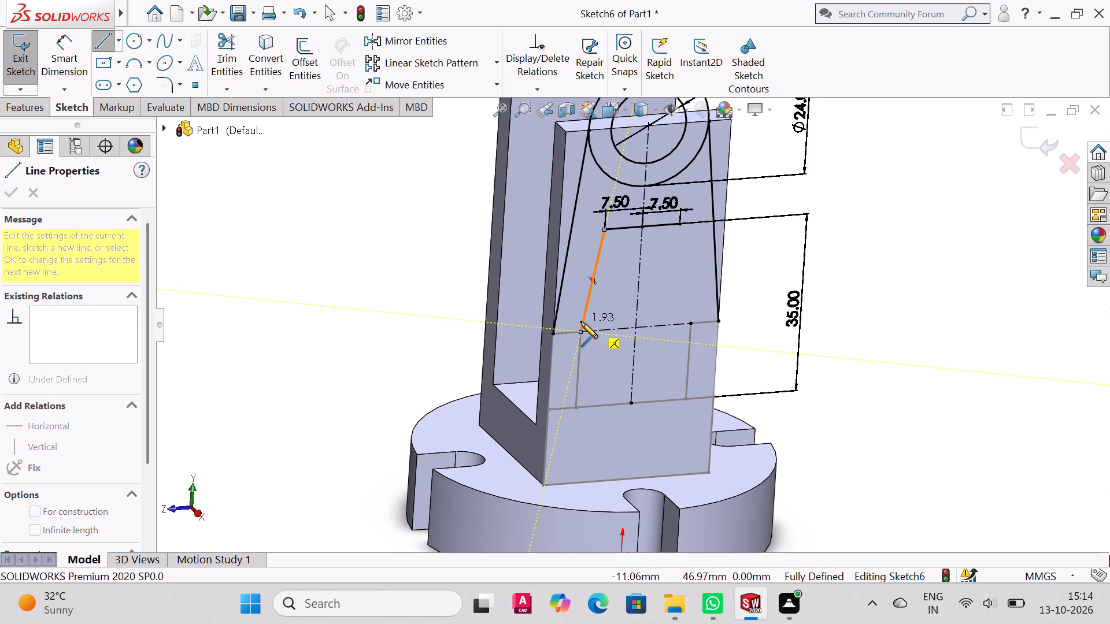
click(643, 334)
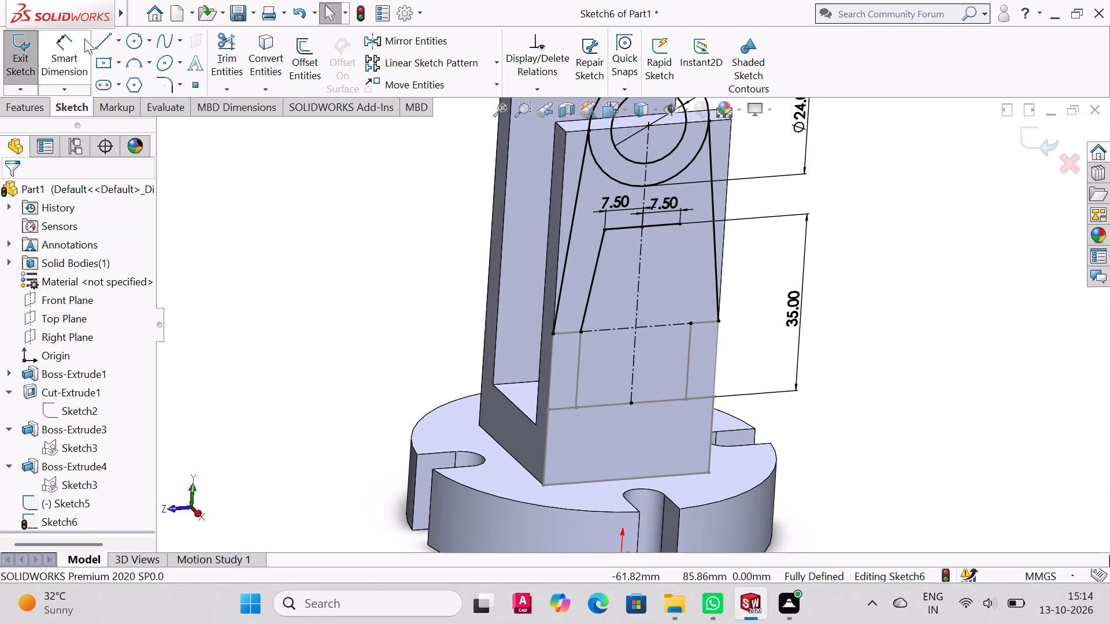
click(99, 39)
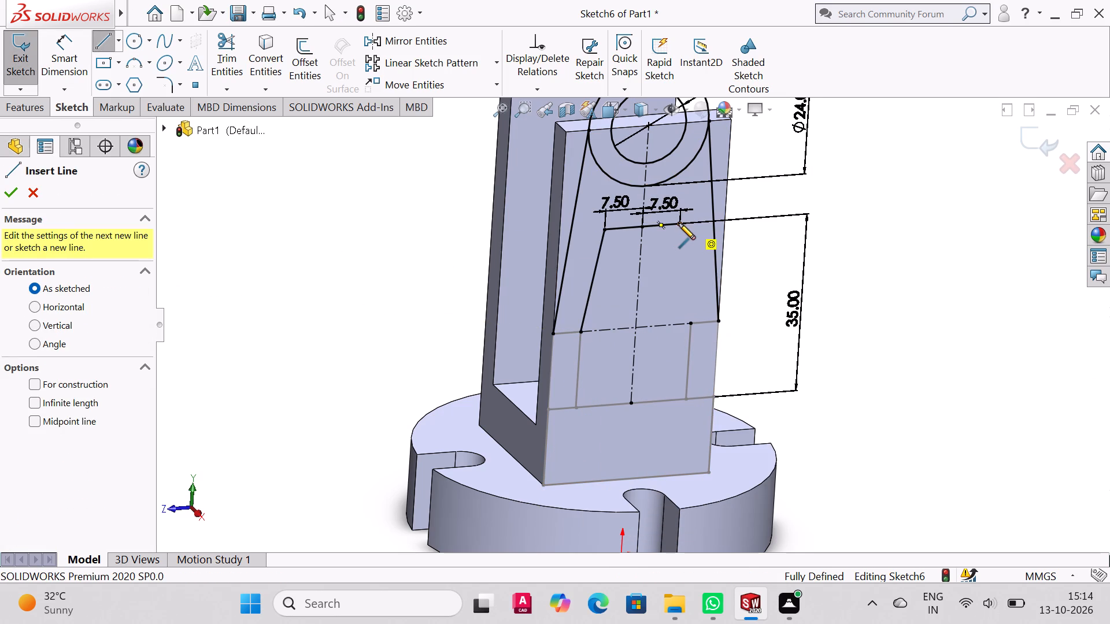
click(680, 224)
click(691, 324)
right_click(634, 313)
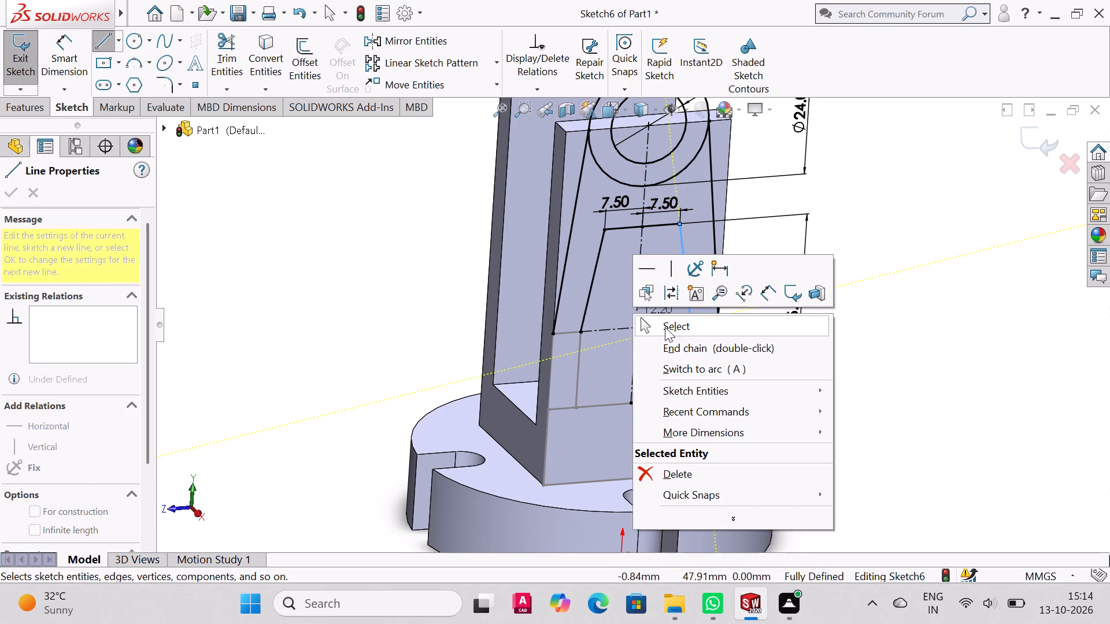
click(681, 326)
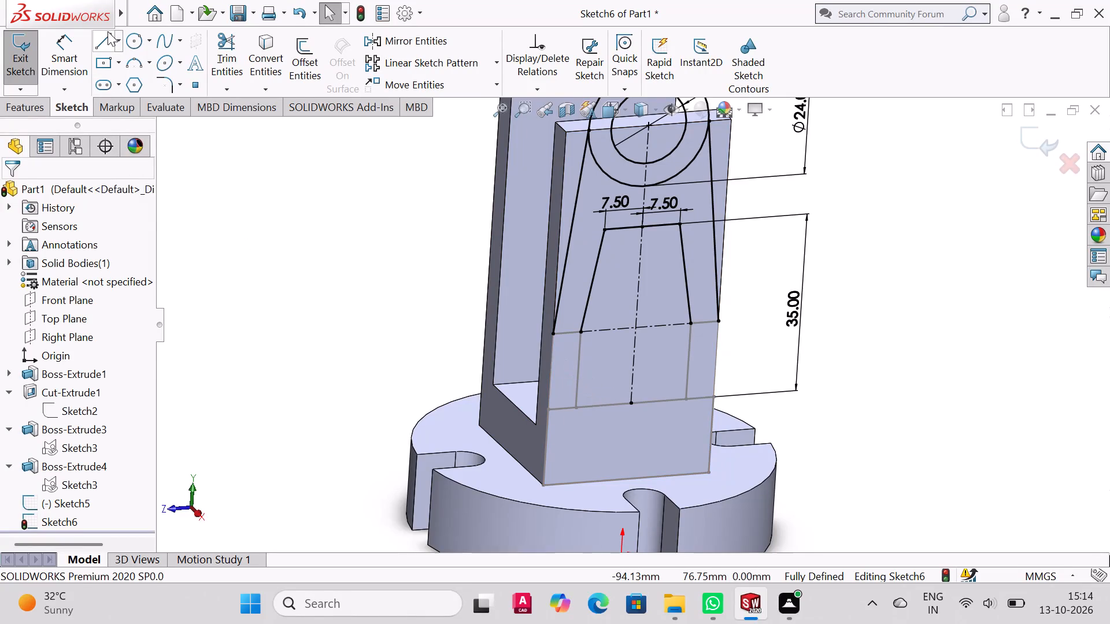
Draw a vertical line from the lug's lower left corner down to the left end of the stepped profile's lower horizontal line.
click(108, 31)
click(552, 335)
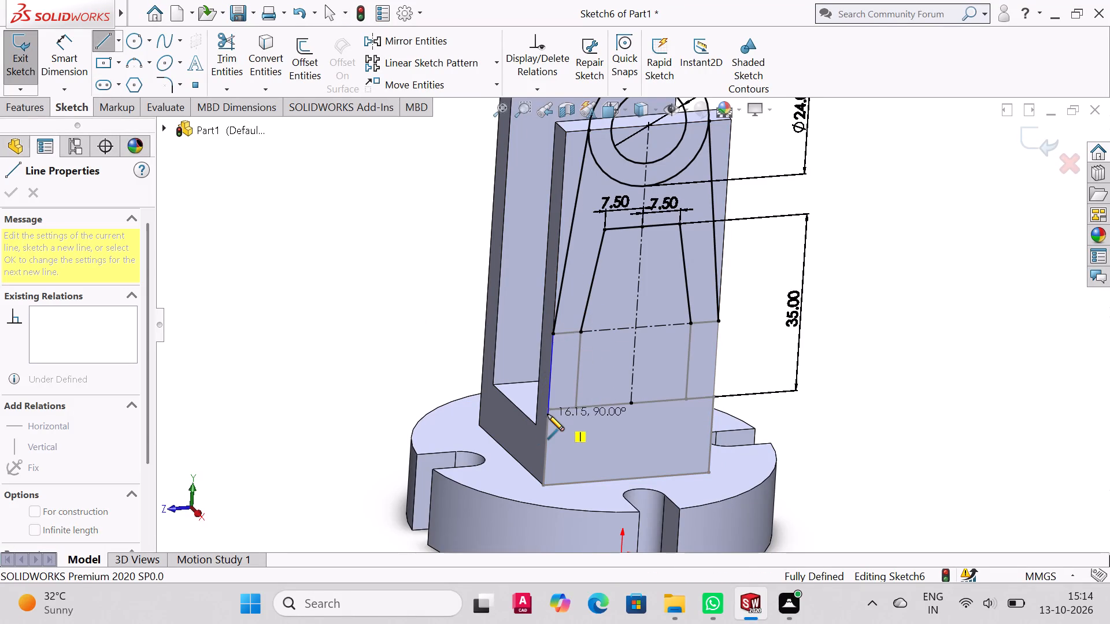
click(549, 410)
right_click(546, 407)
click(614, 414)
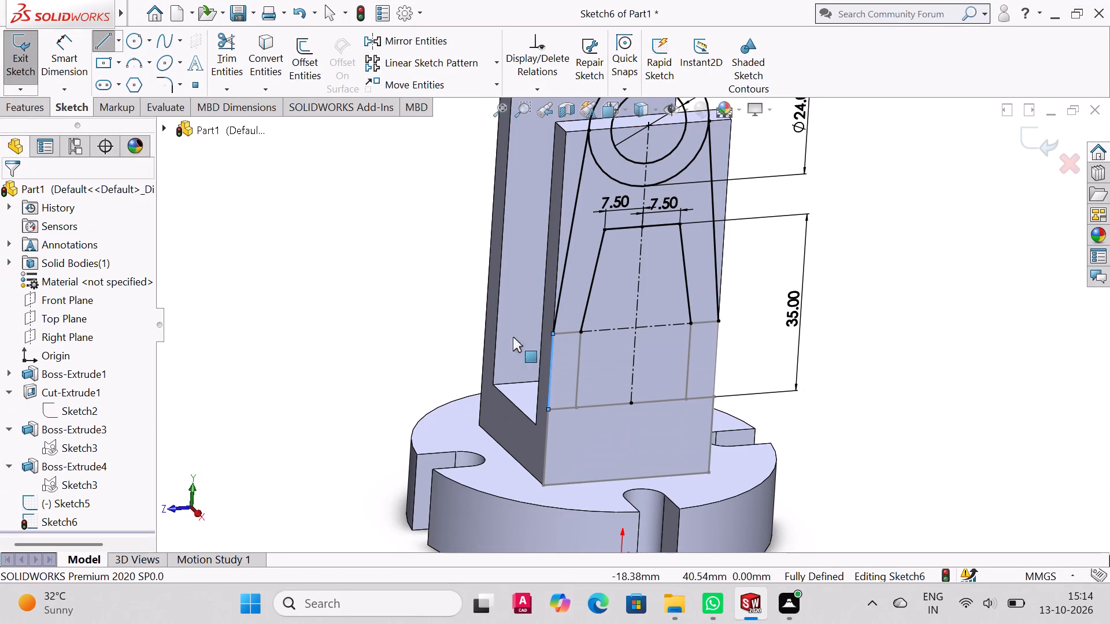
Trace the rectangle below the lug's lower right corner with its outer vertical, bottom, inner vertical and top lines.
click(99, 36)
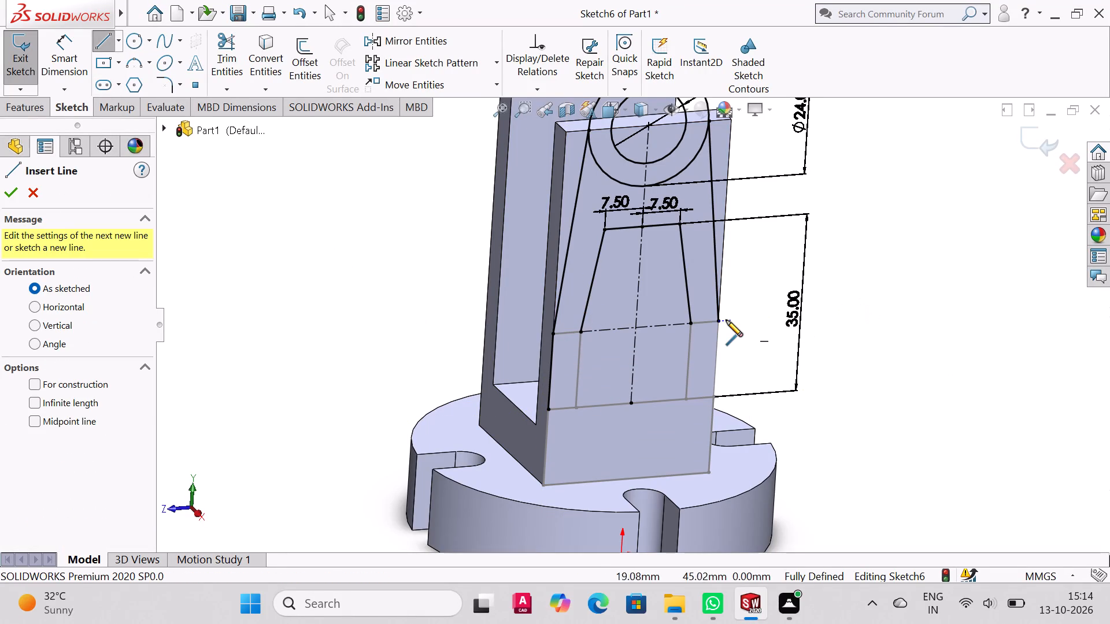
click(718, 322)
click(712, 398)
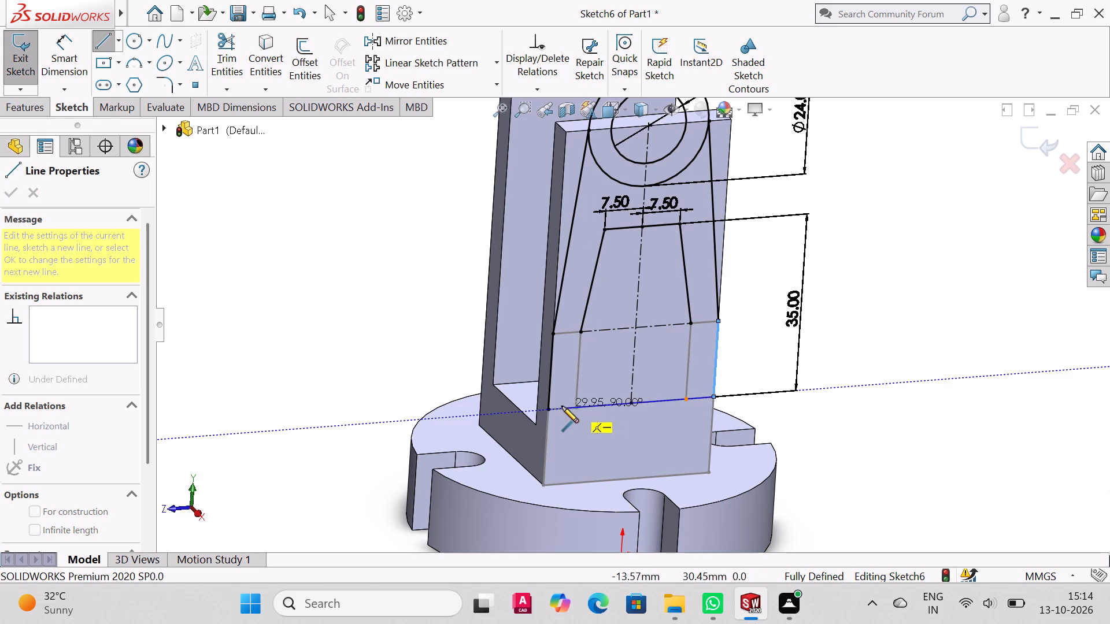
click(686, 400)
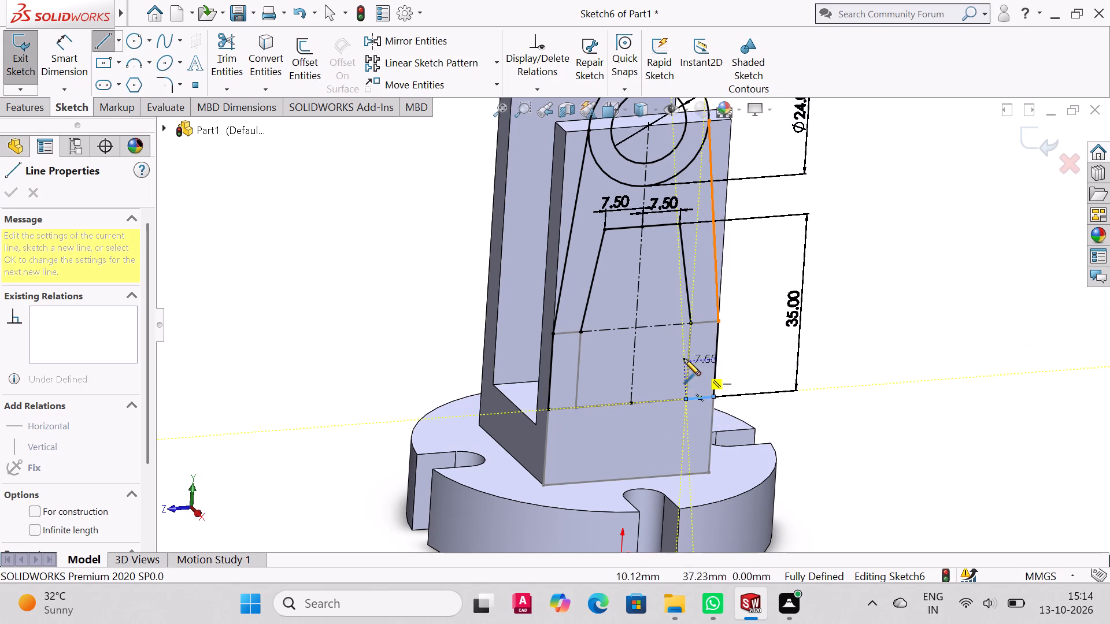
click(690, 325)
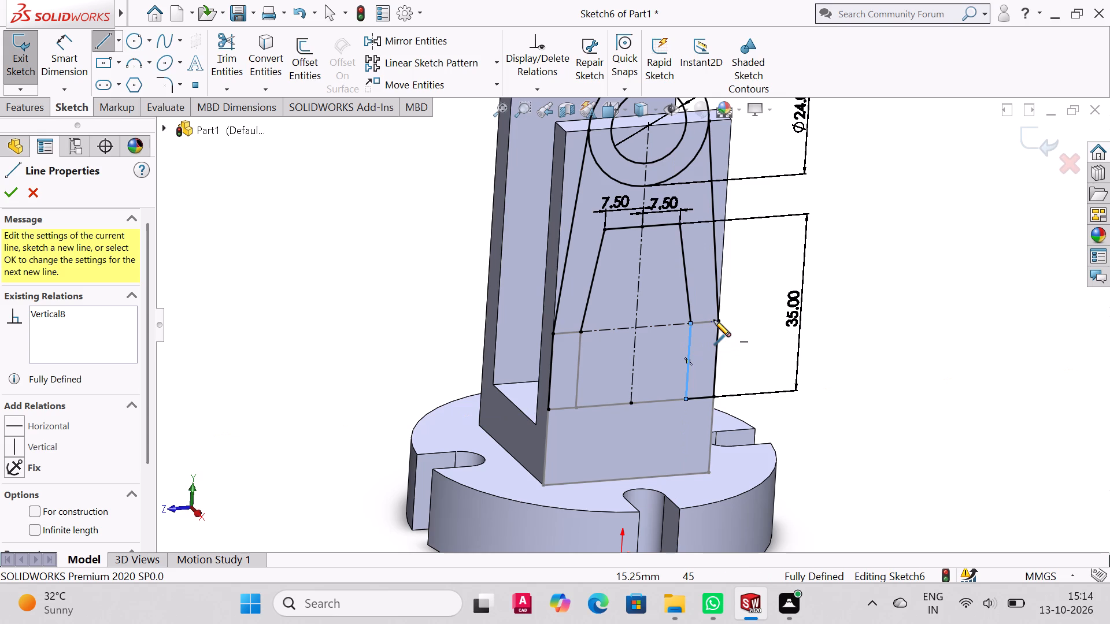
click(720, 320)
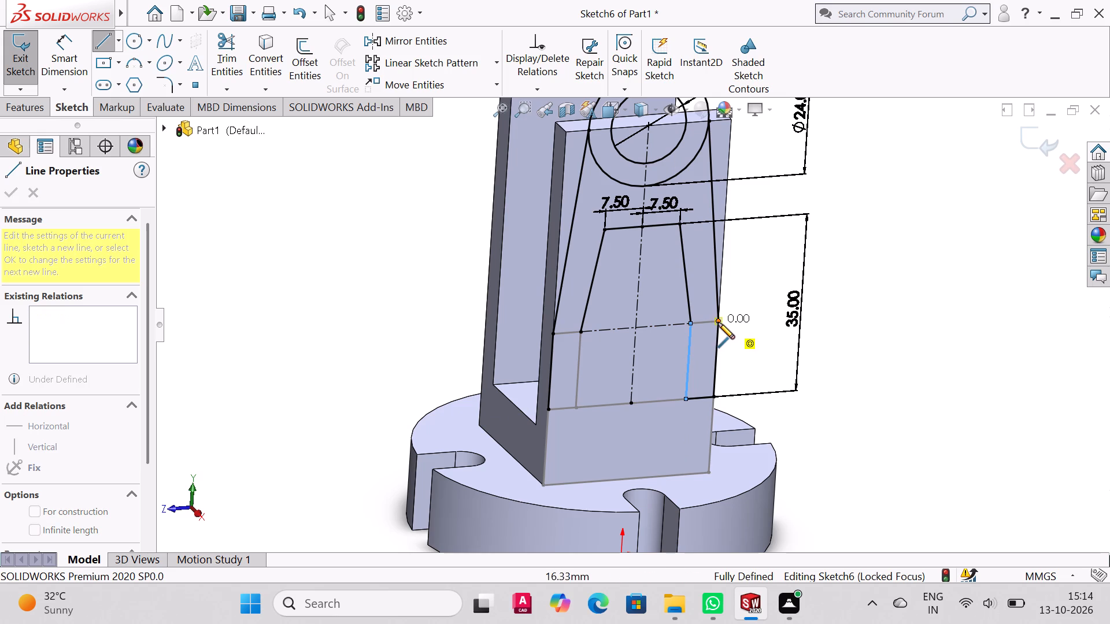
click(718, 320)
click(690, 322)
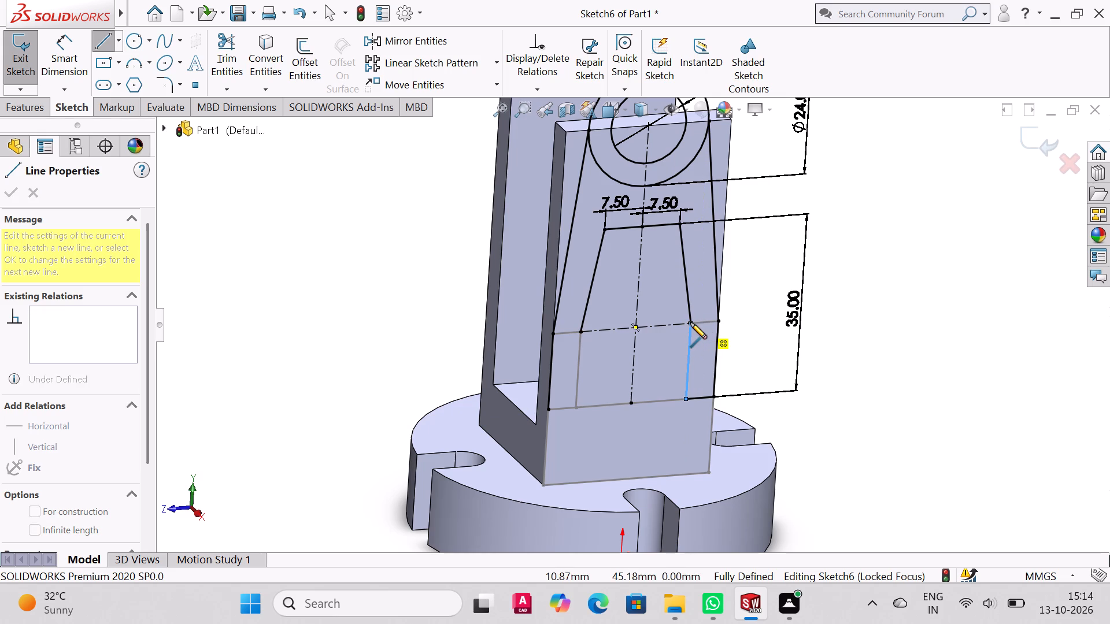
click(717, 320)
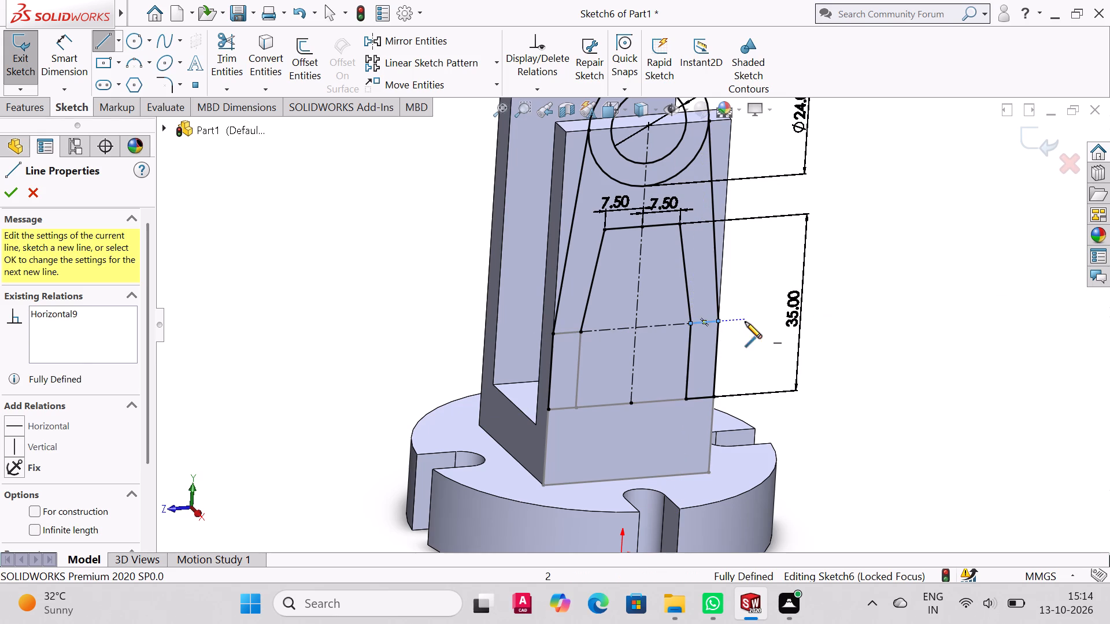
right_click(745, 322)
click(778, 328)
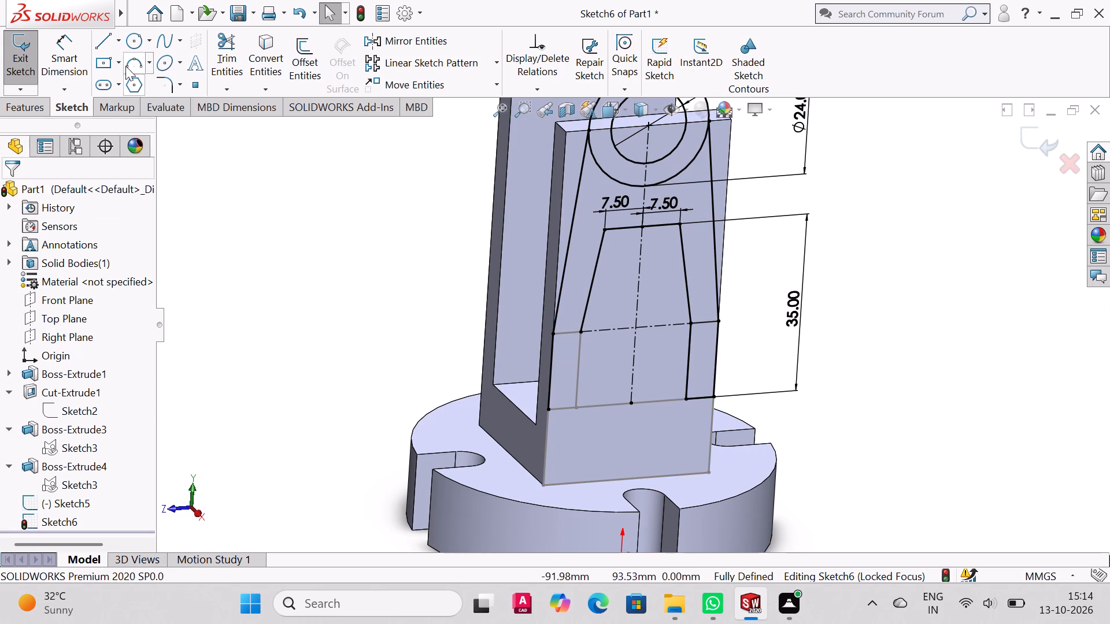
Complete the matching left rectangle below the lug by tracing its bottom, inner vertical and top lines.
click(93, 40)
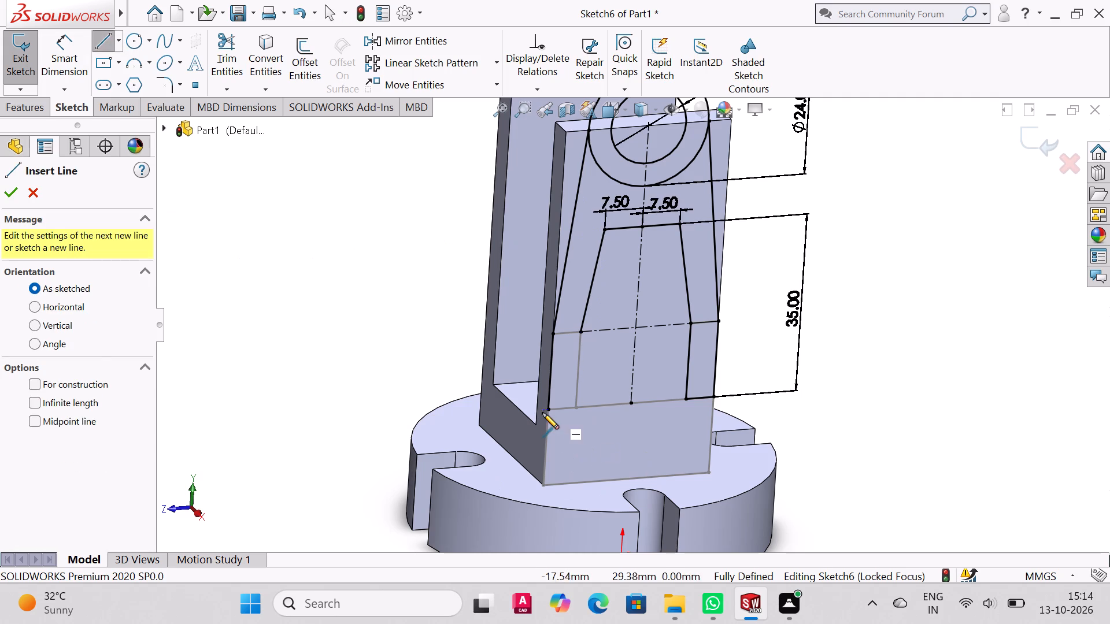
click(550, 410)
click(576, 407)
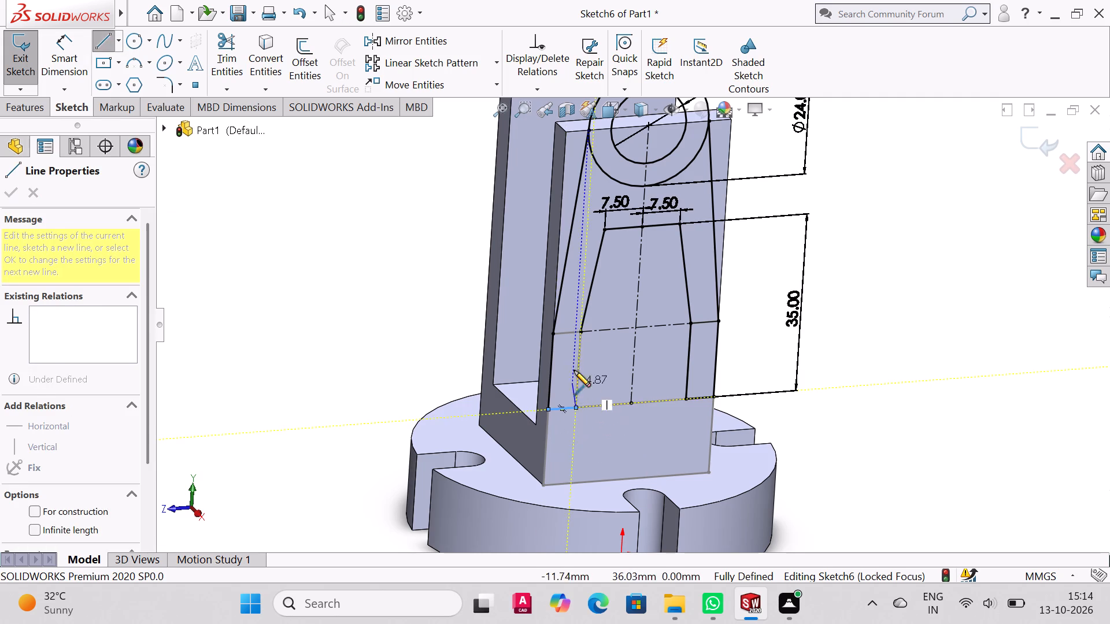
click(582, 333)
click(553, 333)
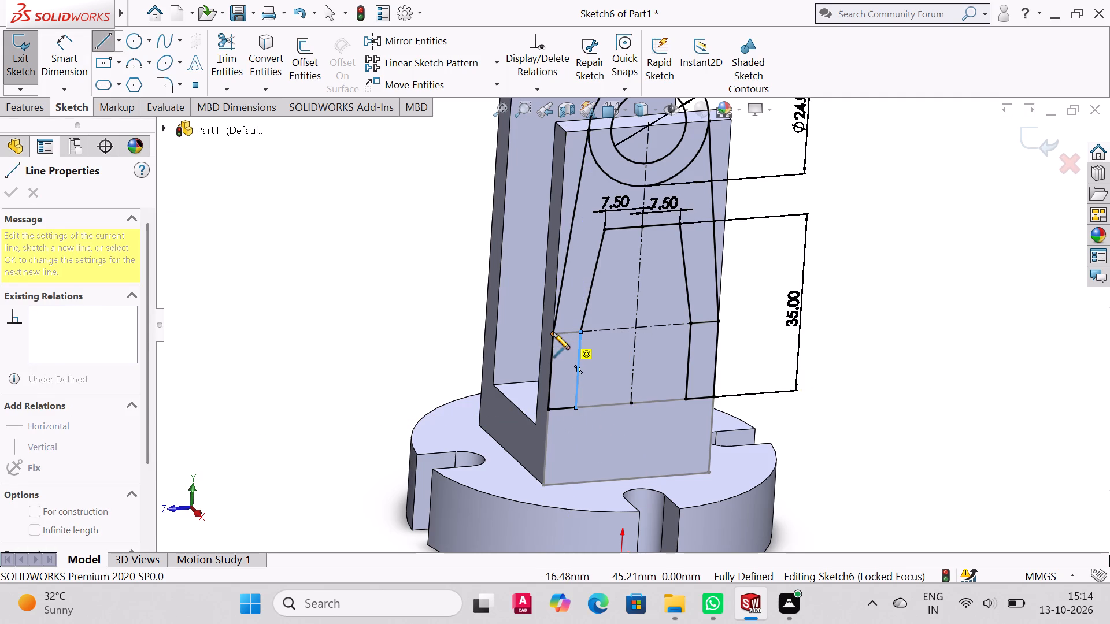
right_click(553, 333)
click(582, 336)
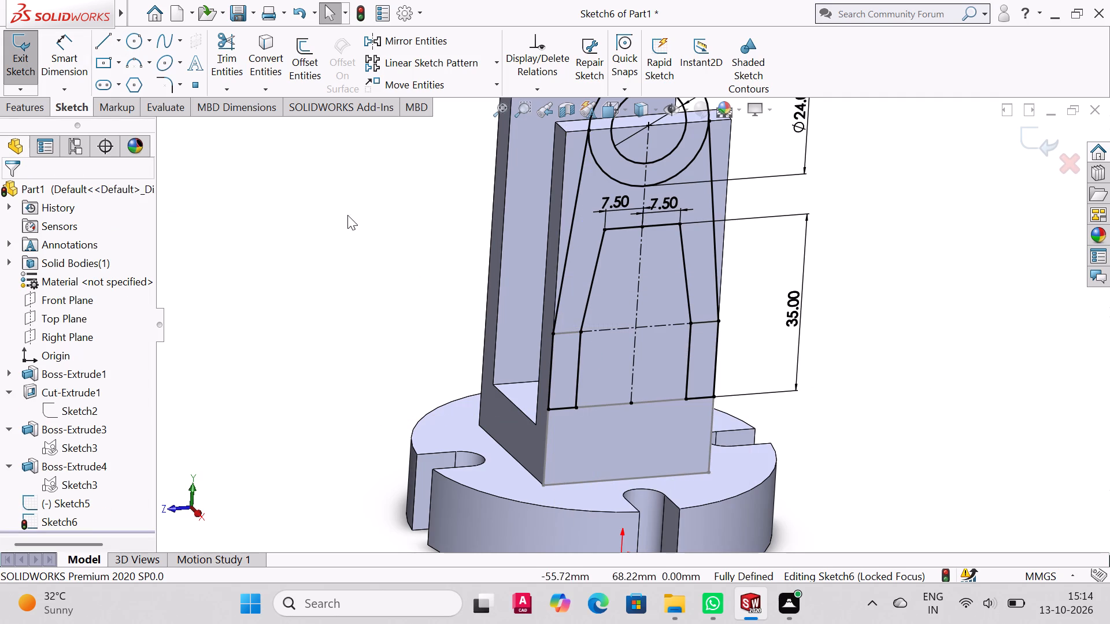
click(94, 42)
click(579, 333)
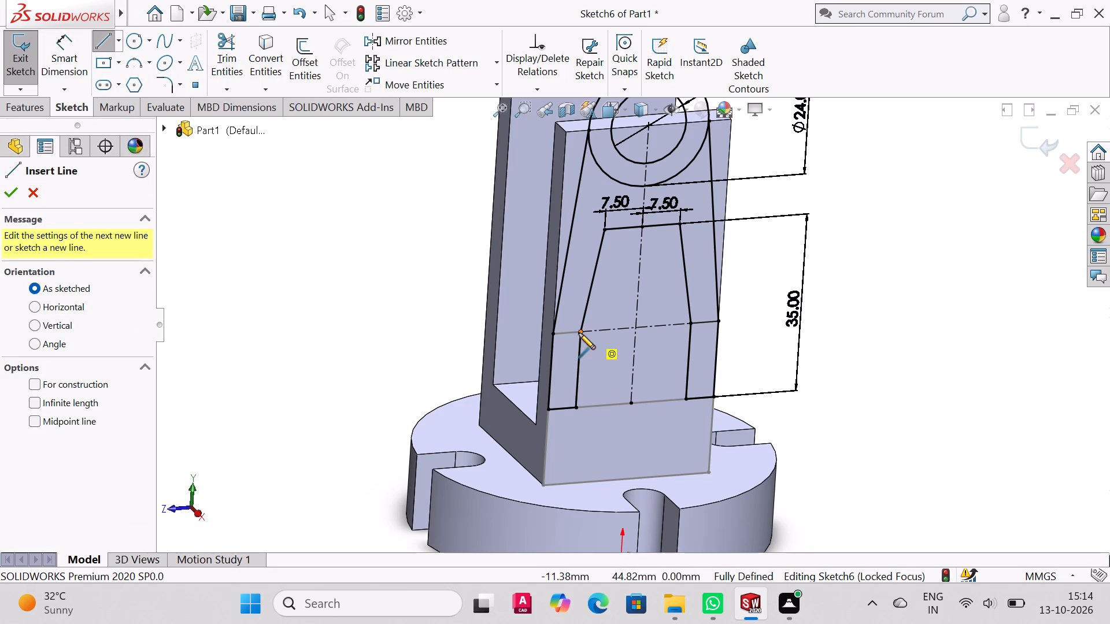
click(555, 333)
right_click(555, 333)
click(582, 341)
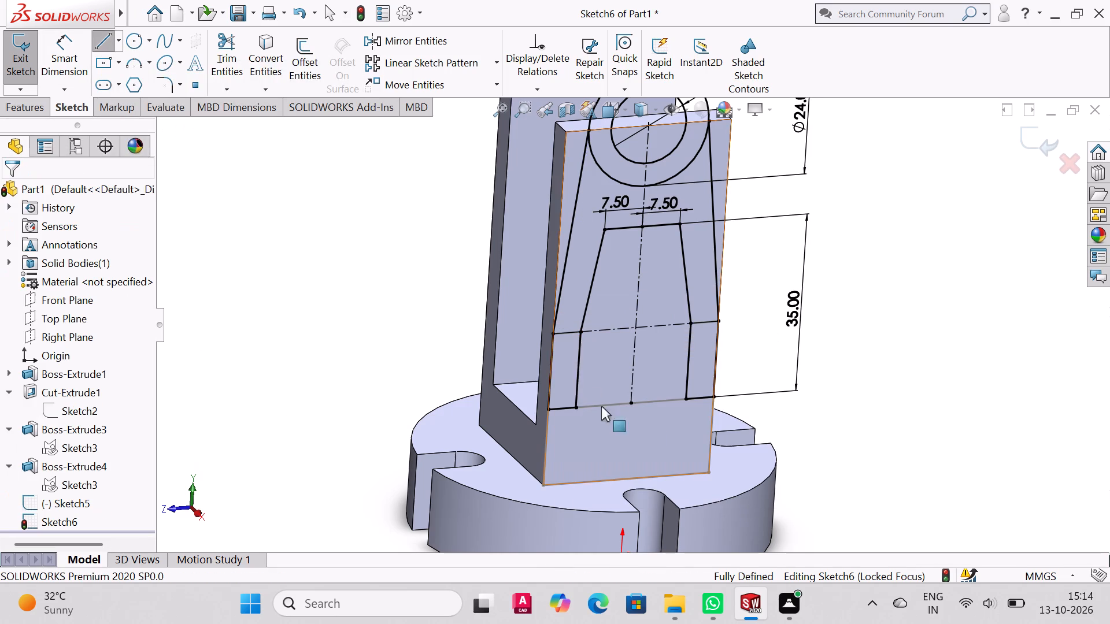
Draw a horizontal line joining the inner bottom corners of the left and right rectangles.
click(95, 42)
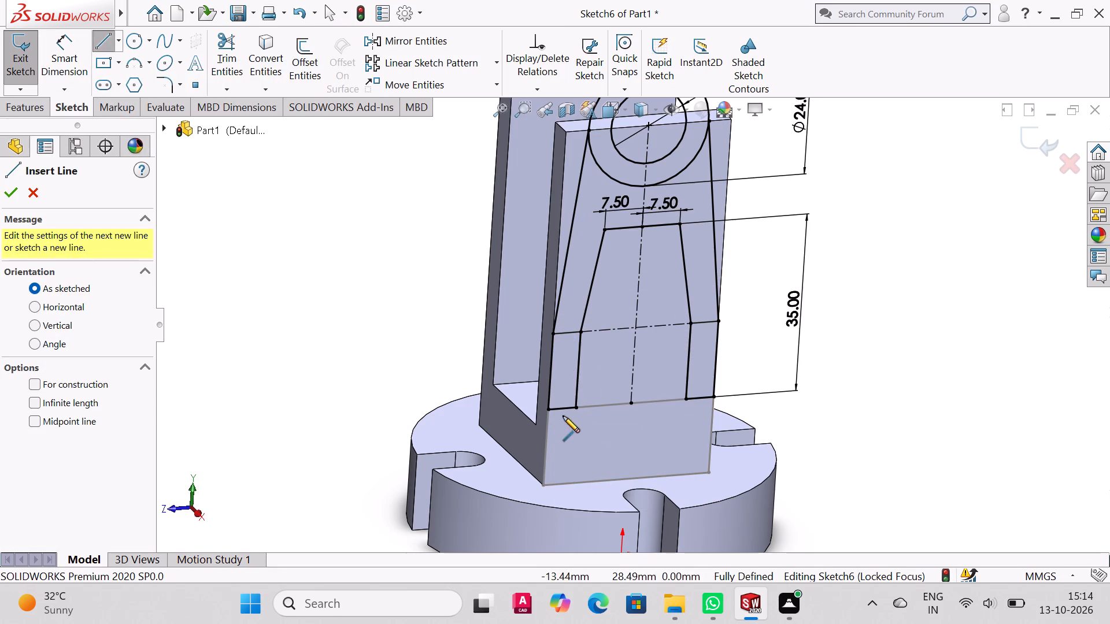
click(576, 408)
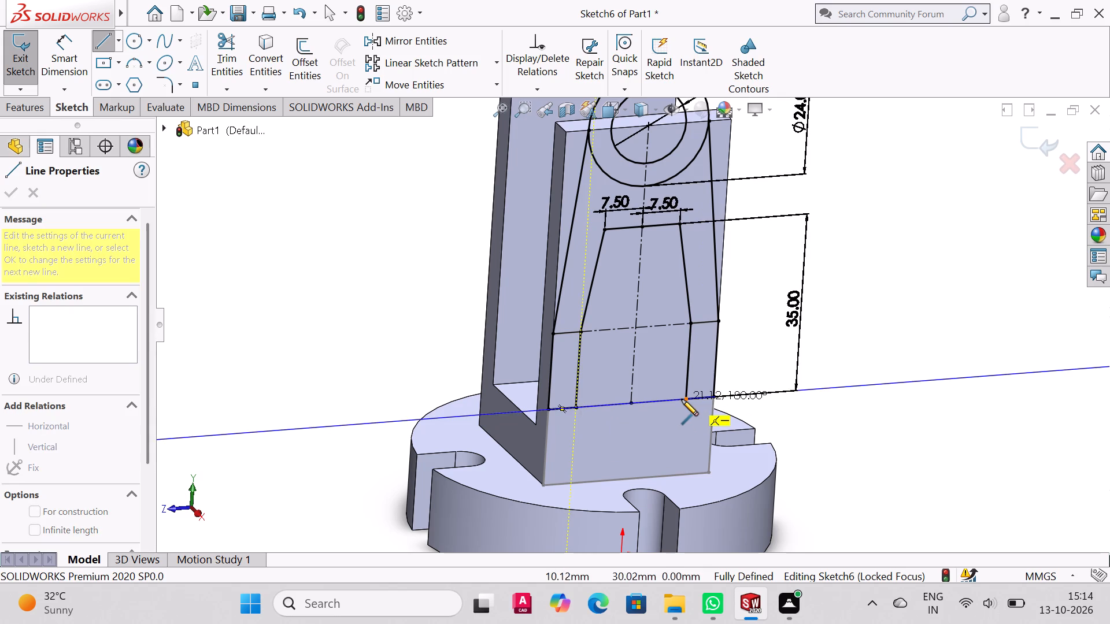
click(686, 399)
right_click(686, 398)
click(743, 403)
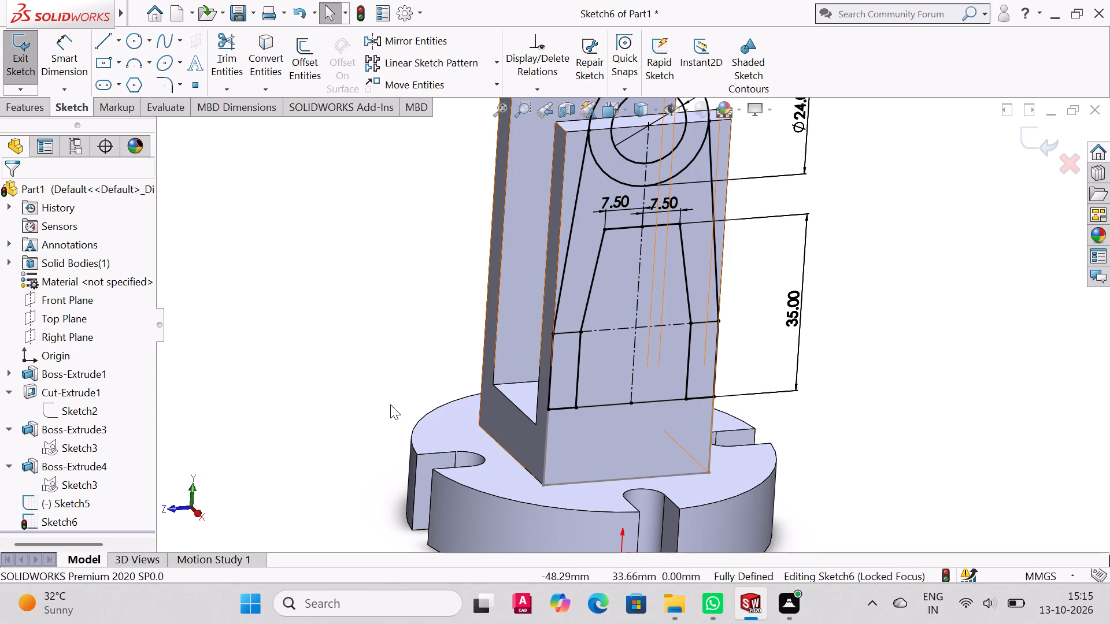
key(Escape)
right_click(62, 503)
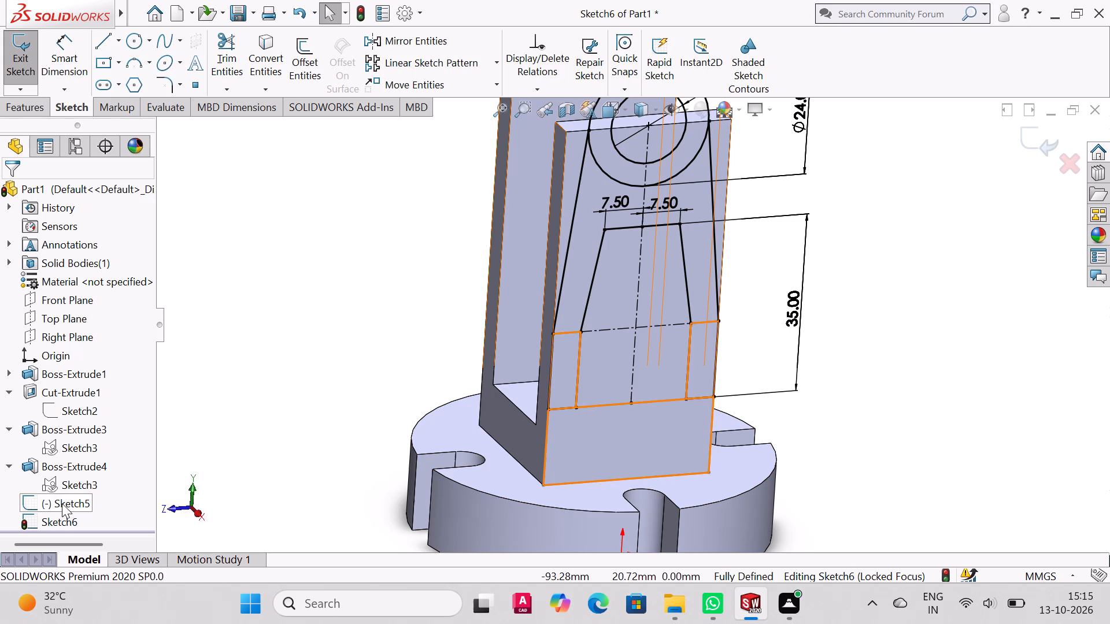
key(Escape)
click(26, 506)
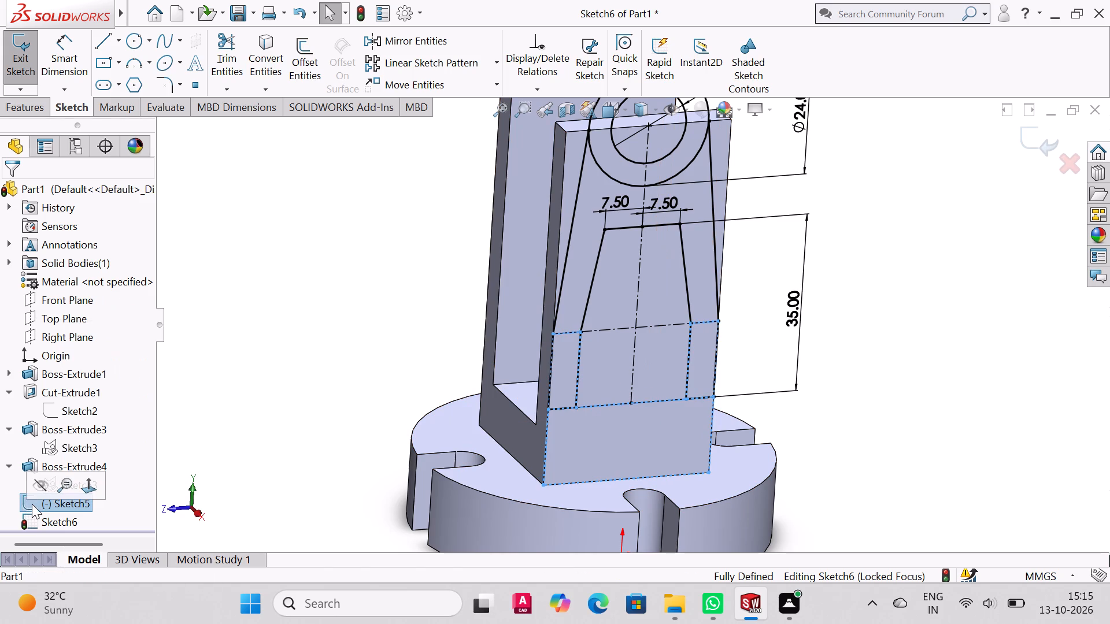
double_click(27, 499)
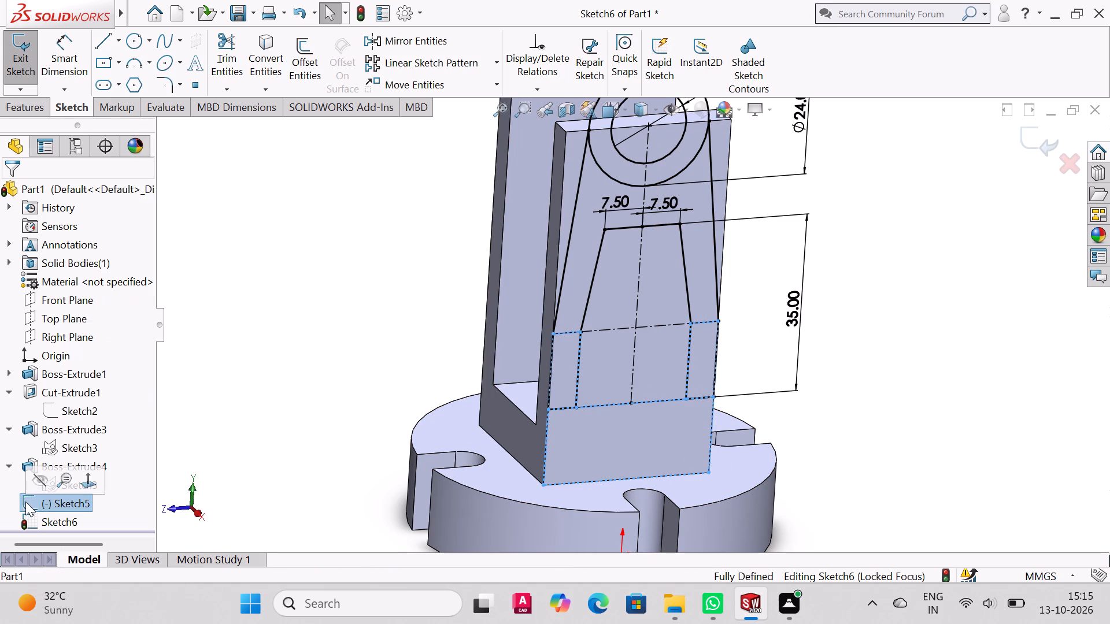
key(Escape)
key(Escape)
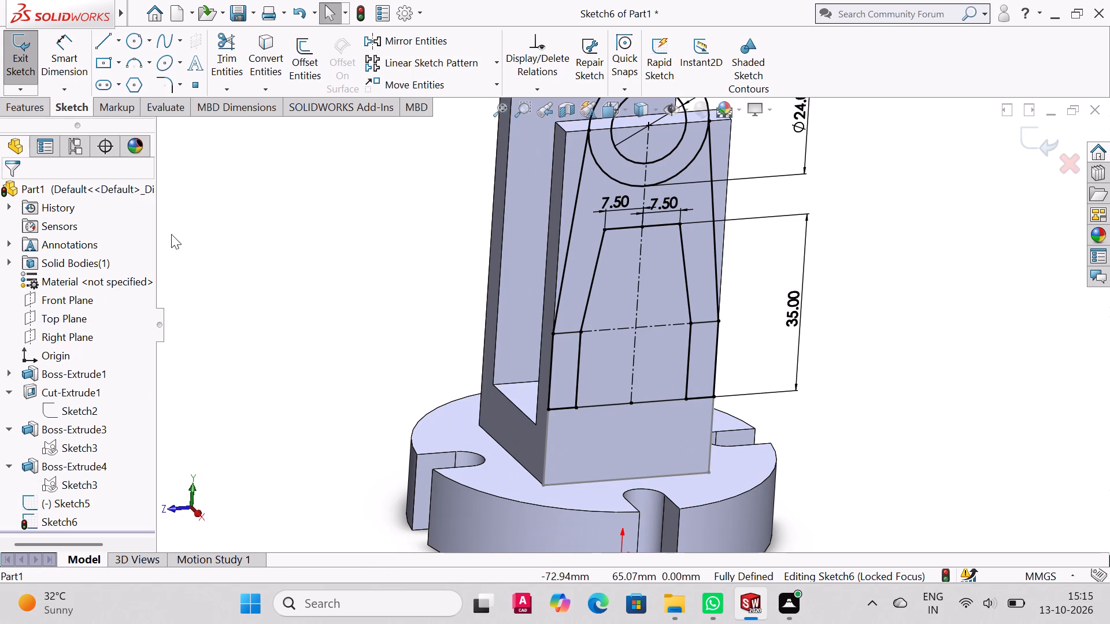
Extrude-cut the two outer side wedges, the tapered inner opening and the inner-circle region through both uprights.
click(30, 114)
click(250, 43)
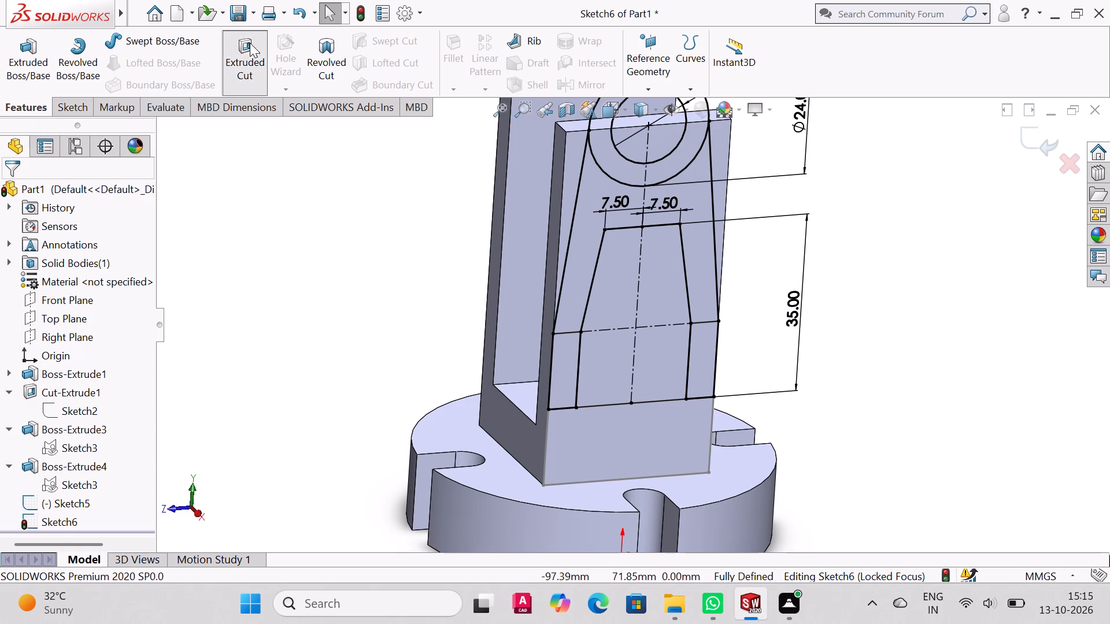
scroll(581, 322, up, 3)
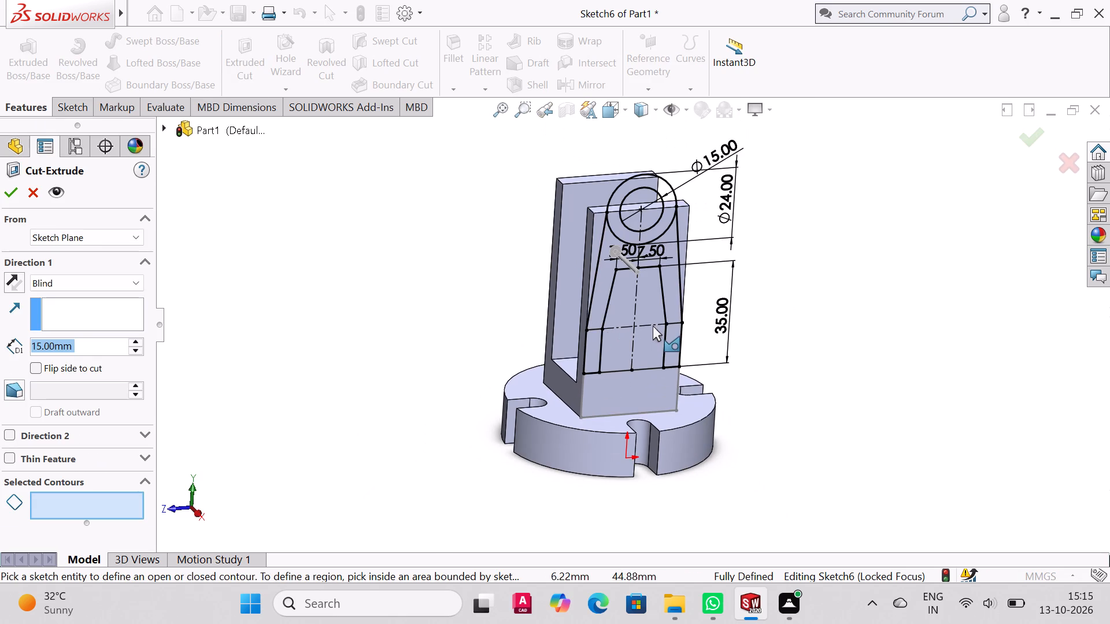
scroll(653, 325, down, 2)
click(712, 171)
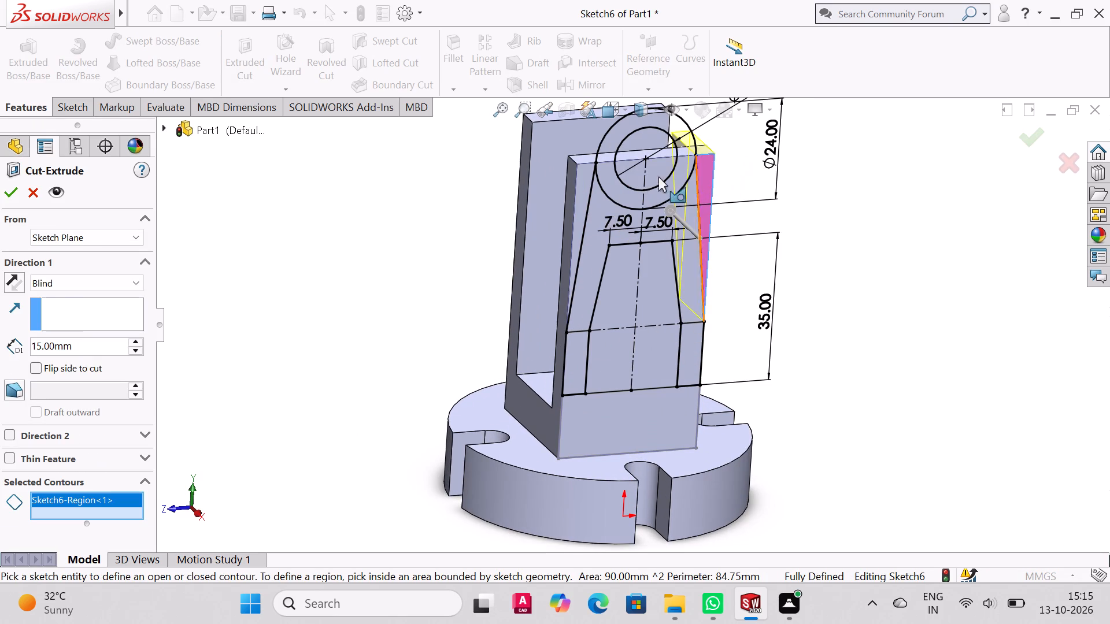
click(577, 181)
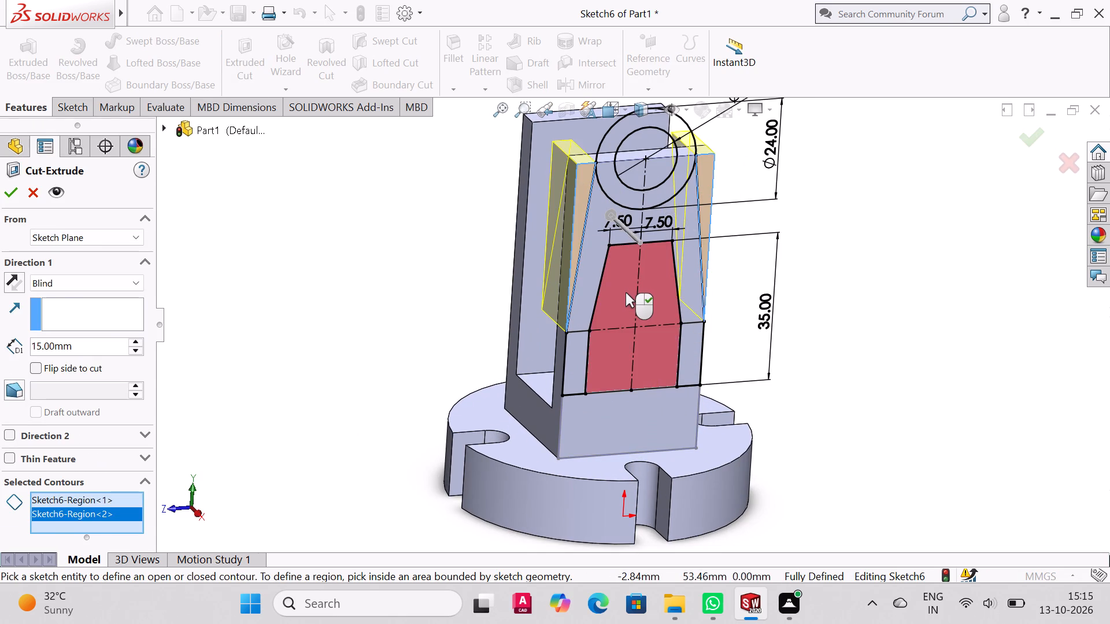
click(626, 292)
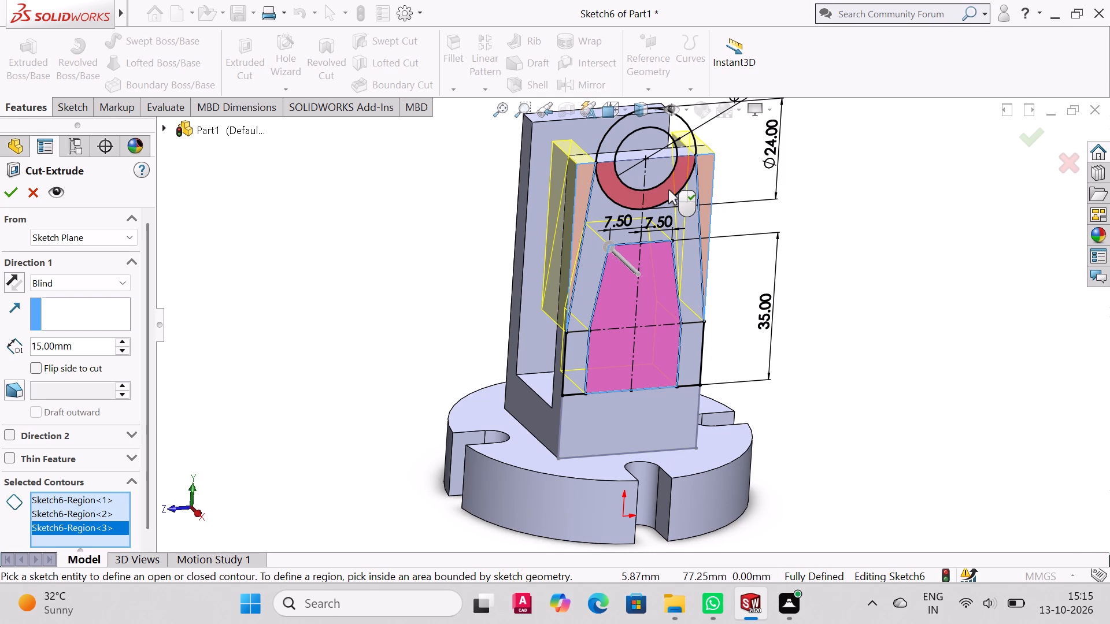
click(658, 174)
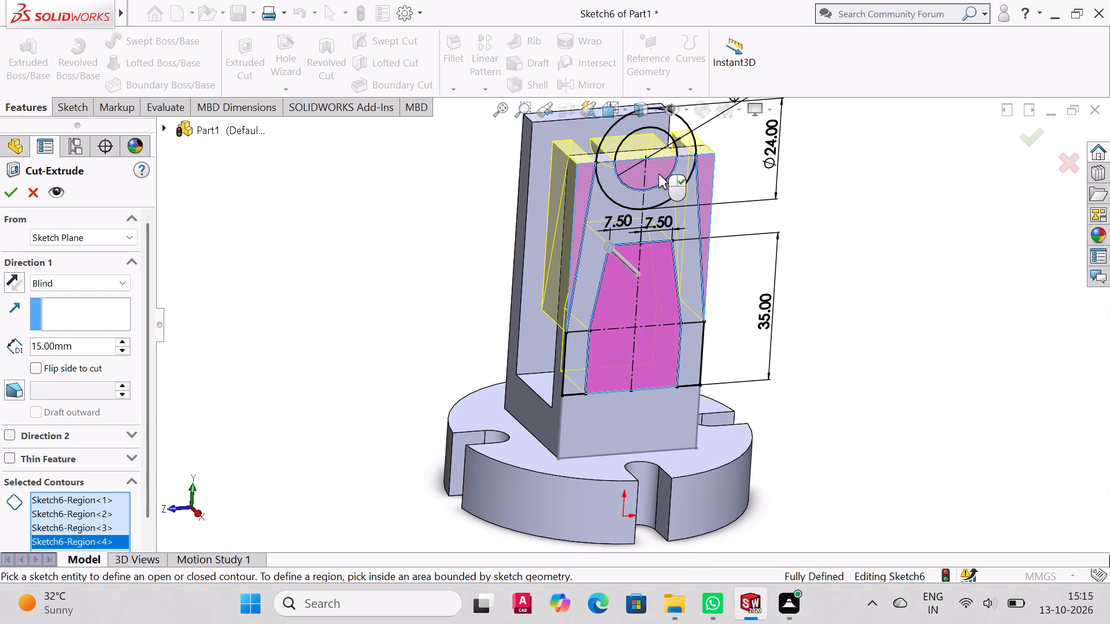
scroll(610, 217, up, 3)
scroll(610, 217, down, 3)
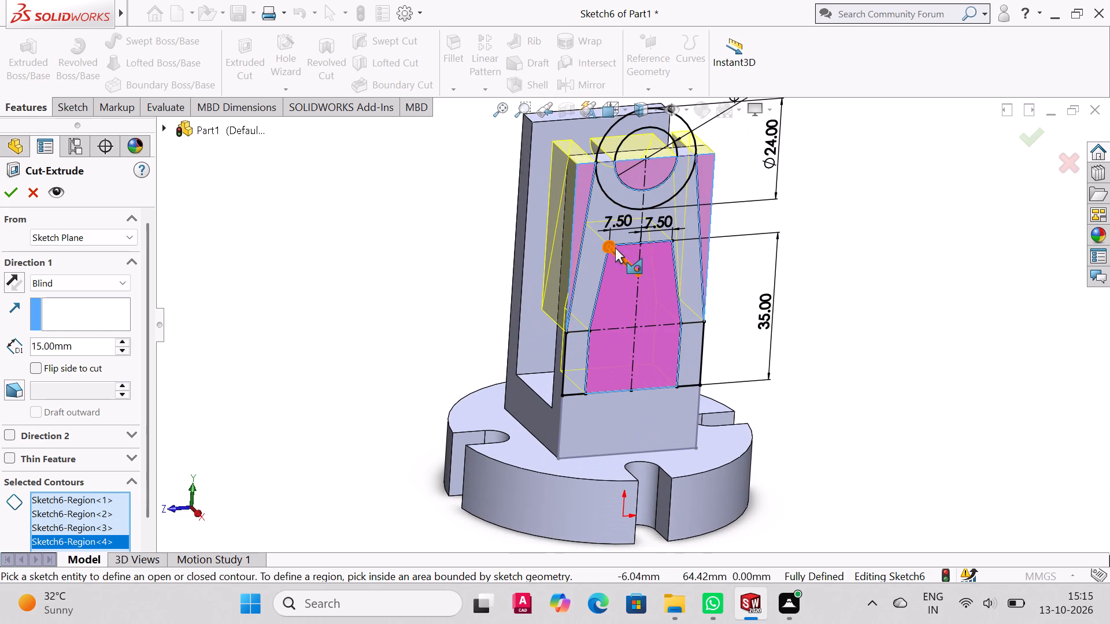
drag(615, 247, 550, 191)
middle_drag(625, 266, 670, 331)
click(13, 194)
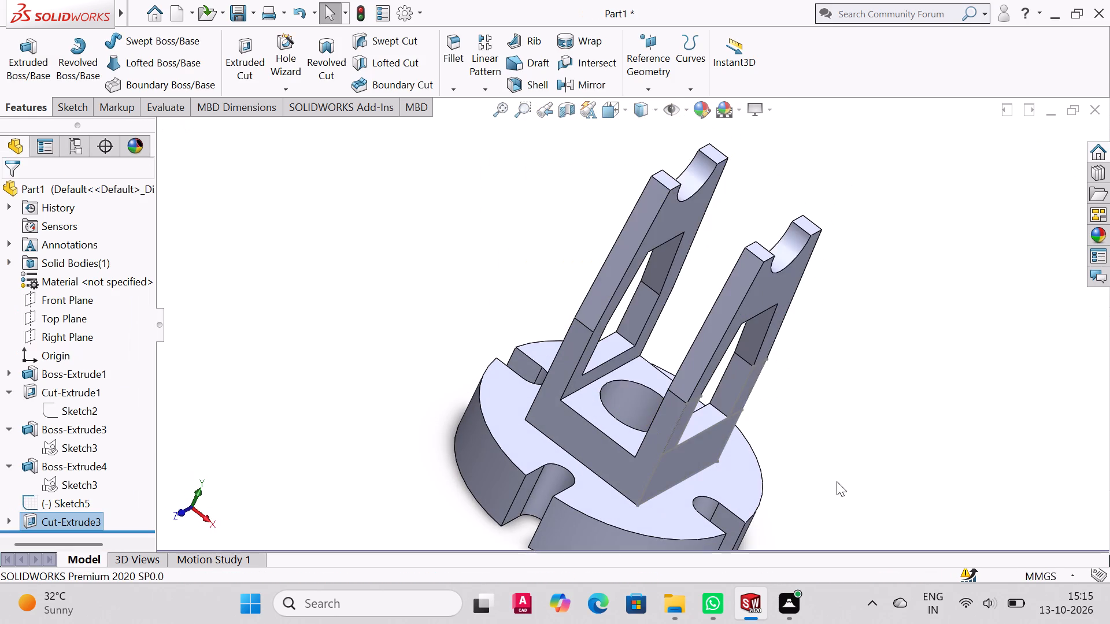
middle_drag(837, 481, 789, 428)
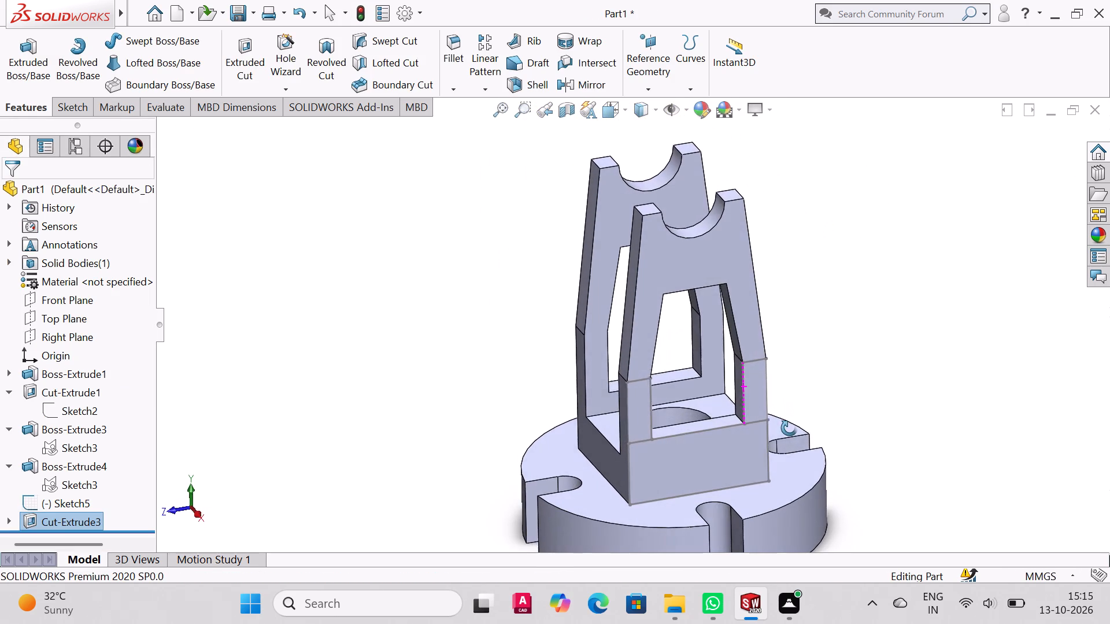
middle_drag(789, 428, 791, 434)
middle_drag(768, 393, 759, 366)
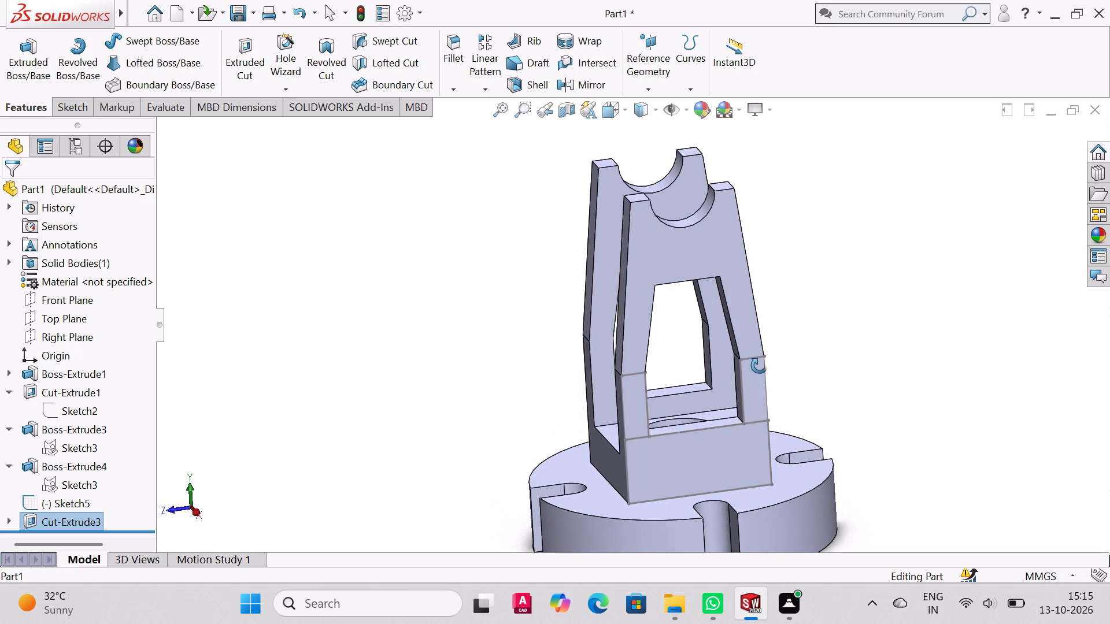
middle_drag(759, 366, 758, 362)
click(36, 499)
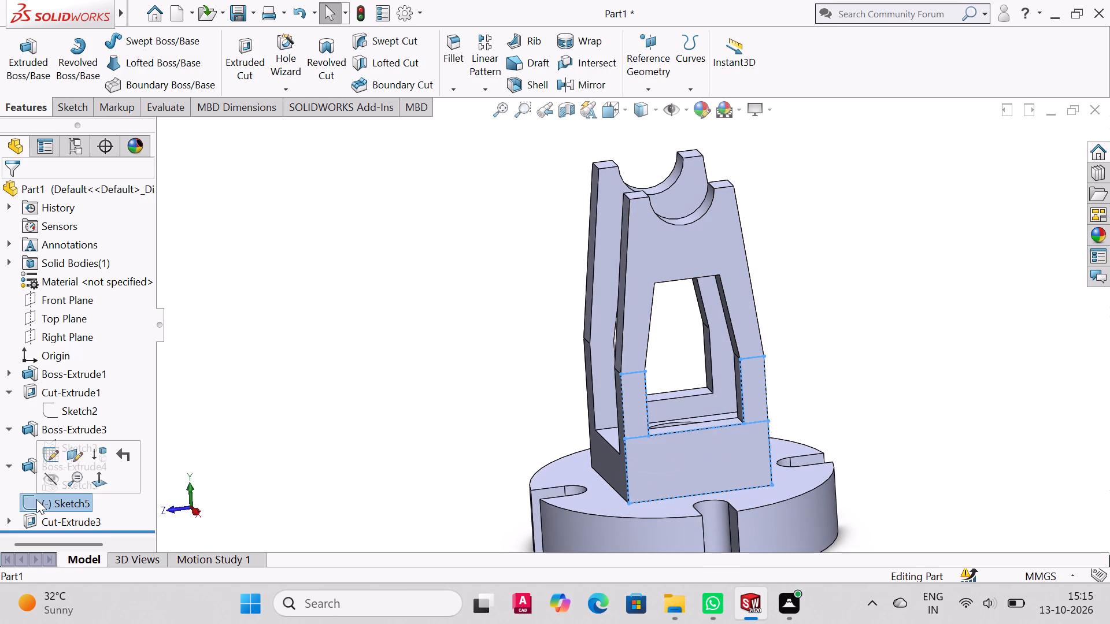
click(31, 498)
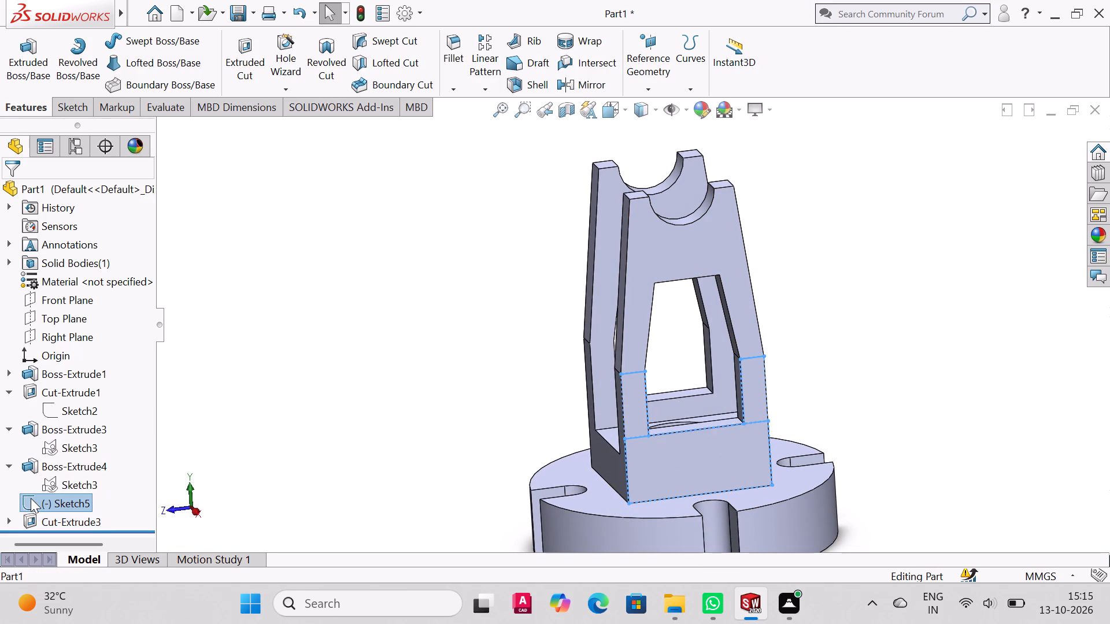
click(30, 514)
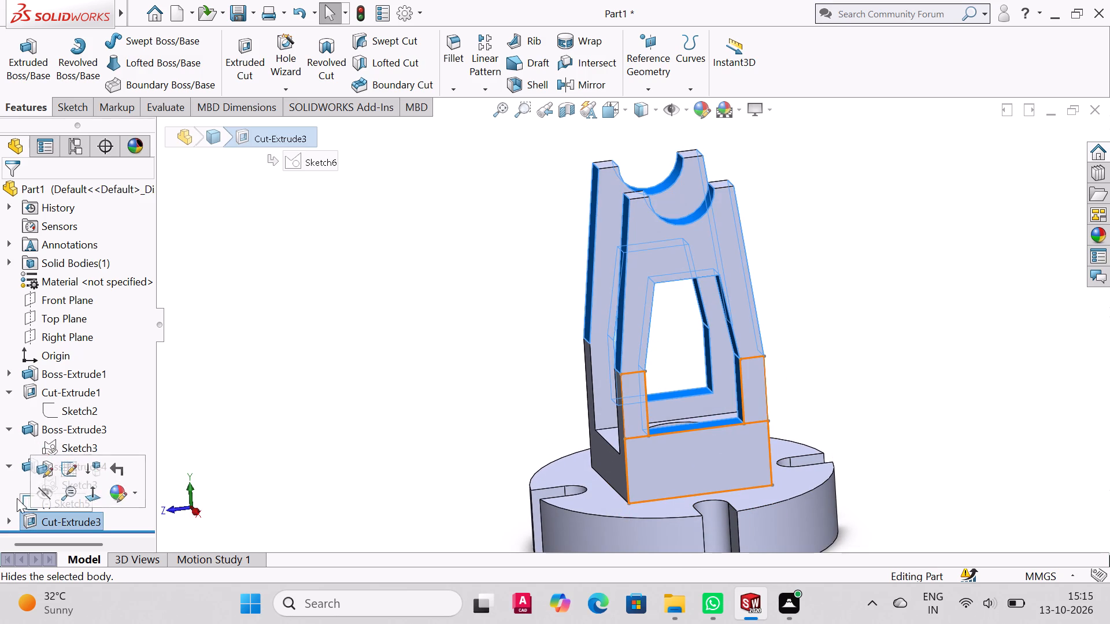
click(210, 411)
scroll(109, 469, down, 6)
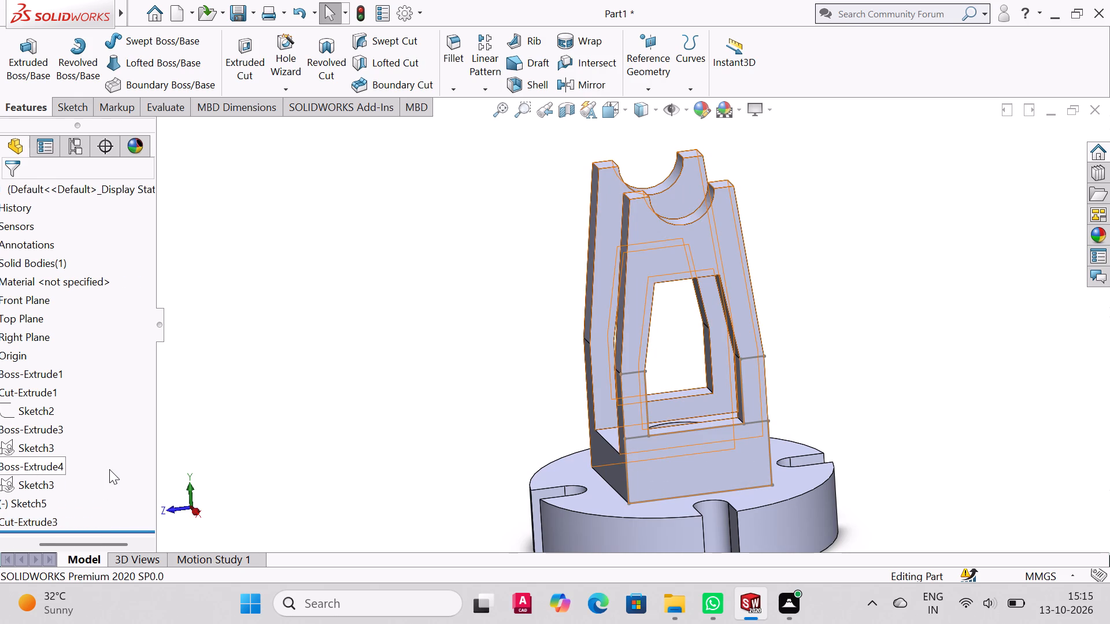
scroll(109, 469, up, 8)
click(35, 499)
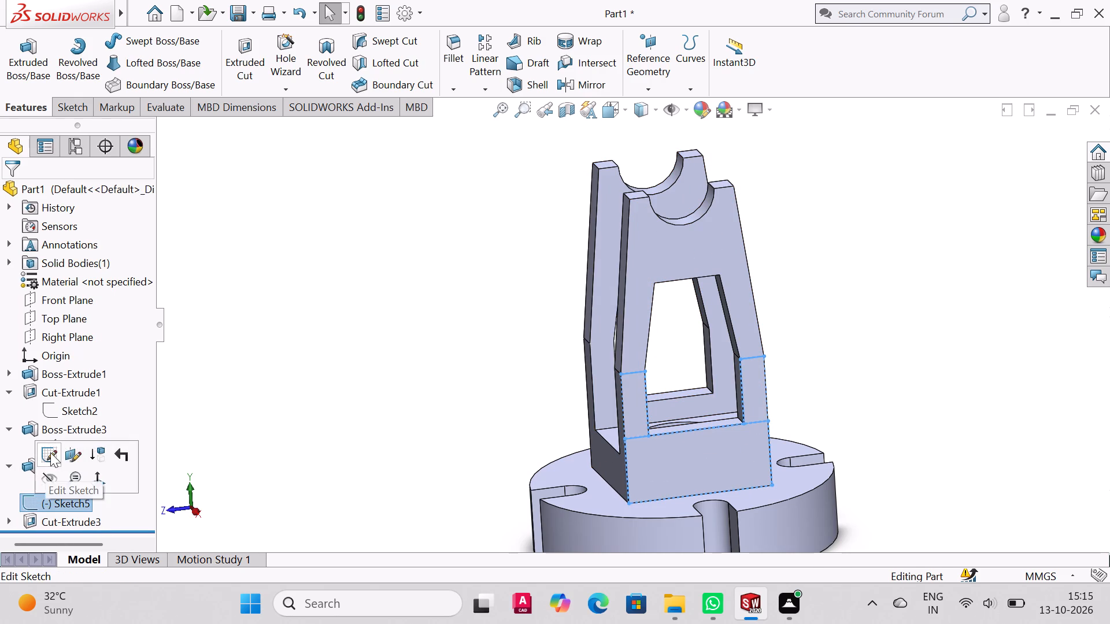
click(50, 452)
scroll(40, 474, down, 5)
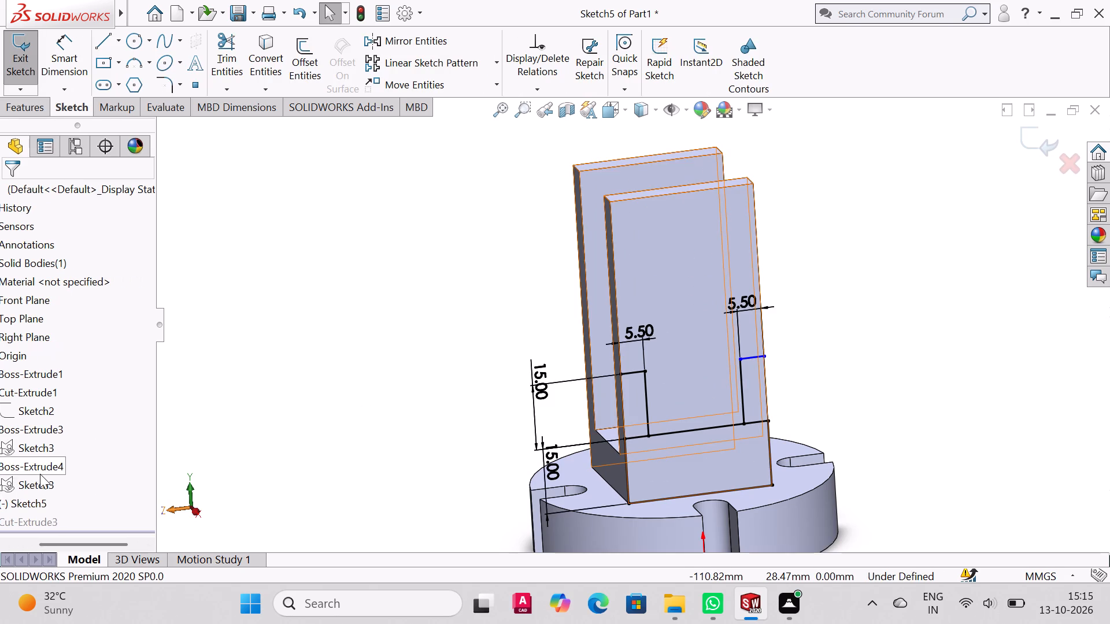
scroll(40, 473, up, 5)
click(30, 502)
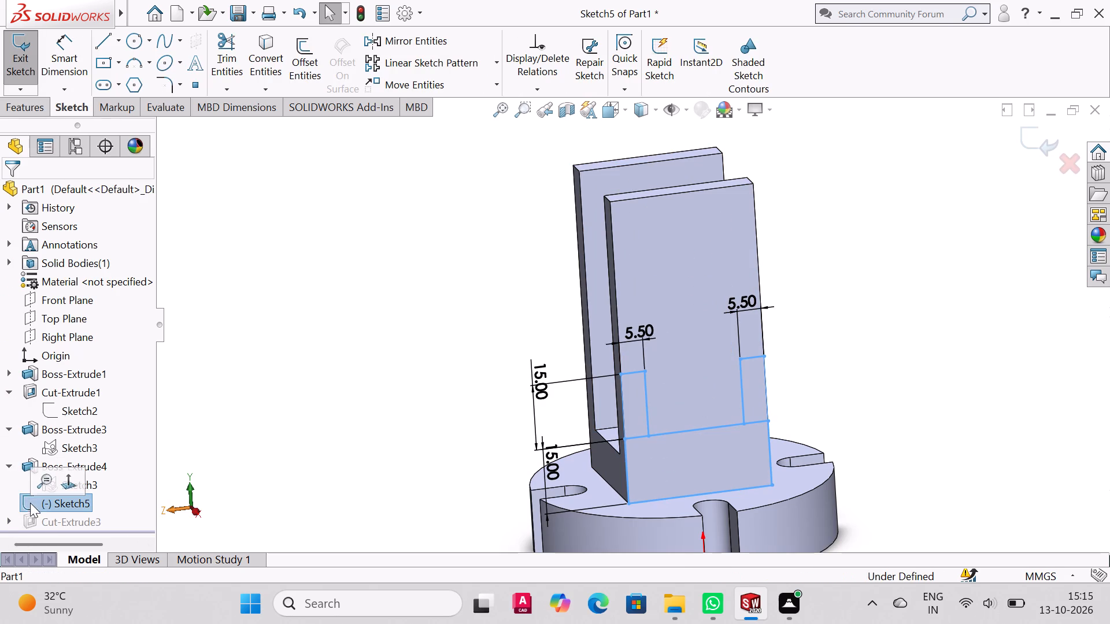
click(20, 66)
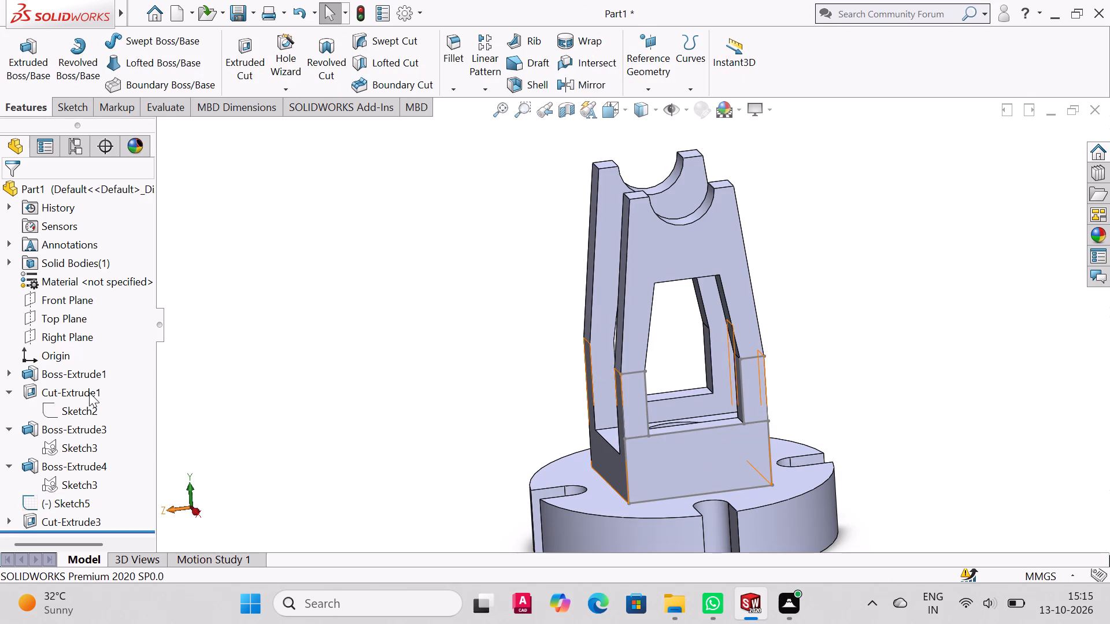
Extrude the upper half-ring region of the lug sketch 10 mm from the near upright's outer face toward the opposite upright.
scroll(89, 392, up, 5)
scroll(89, 392, down, 13)
scroll(89, 392, up, 13)
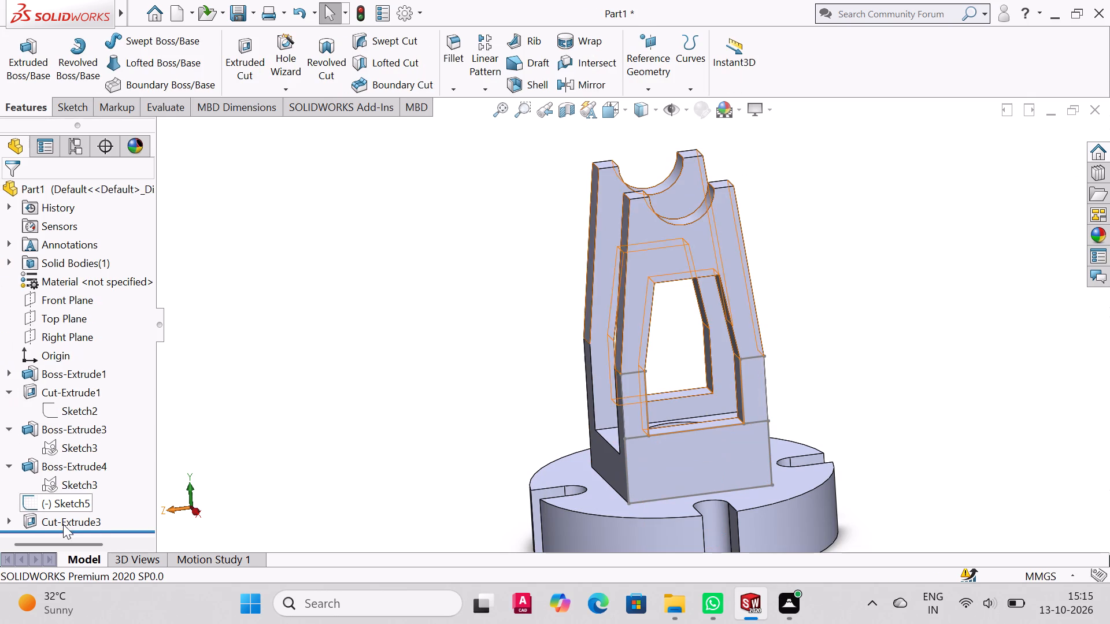
click(5, 519)
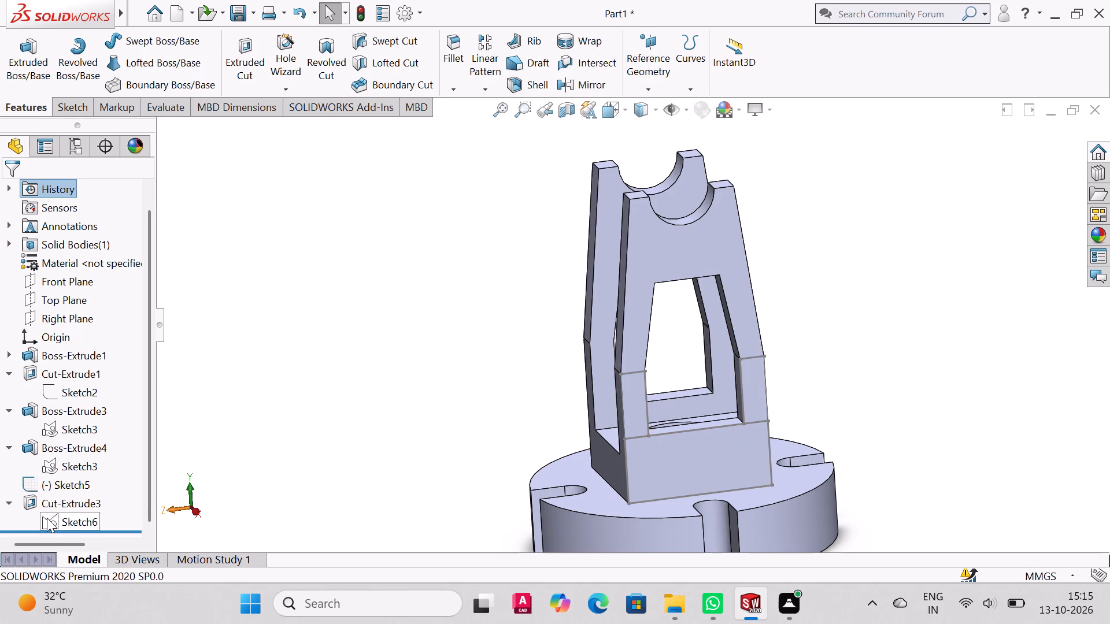
click(47, 518)
click(27, 44)
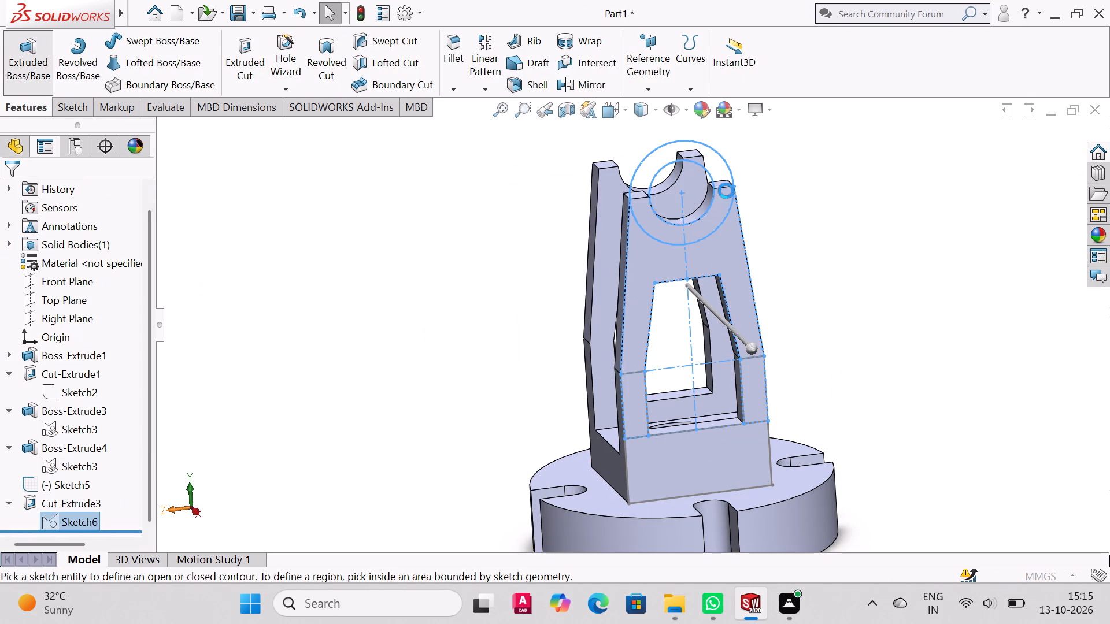
click(724, 178)
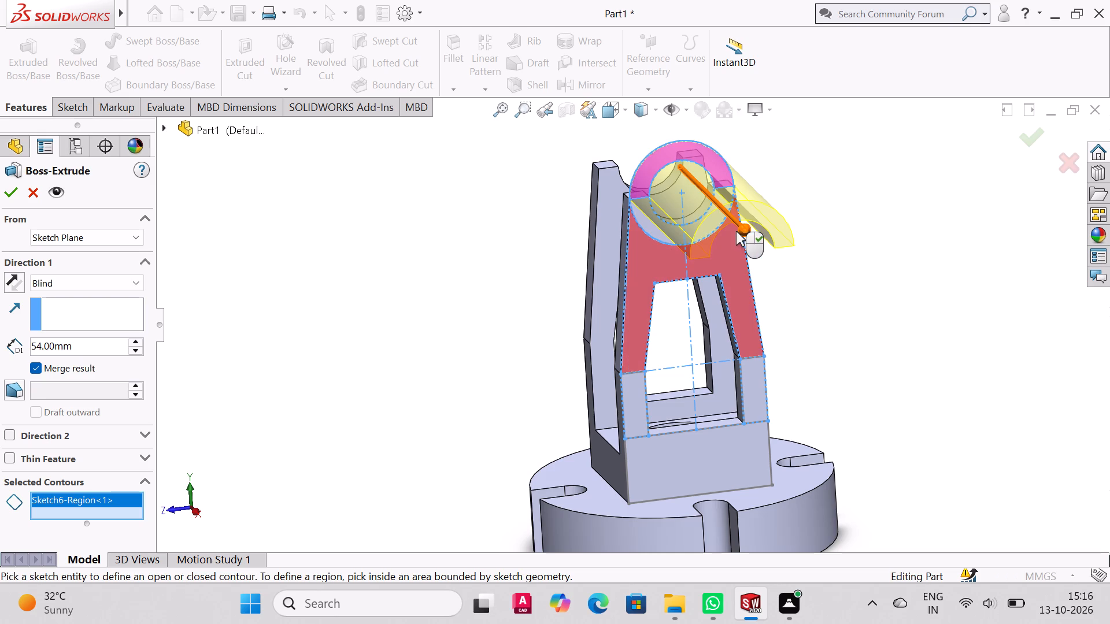
drag(740, 226, 669, 165)
middle_drag(706, 236, 733, 303)
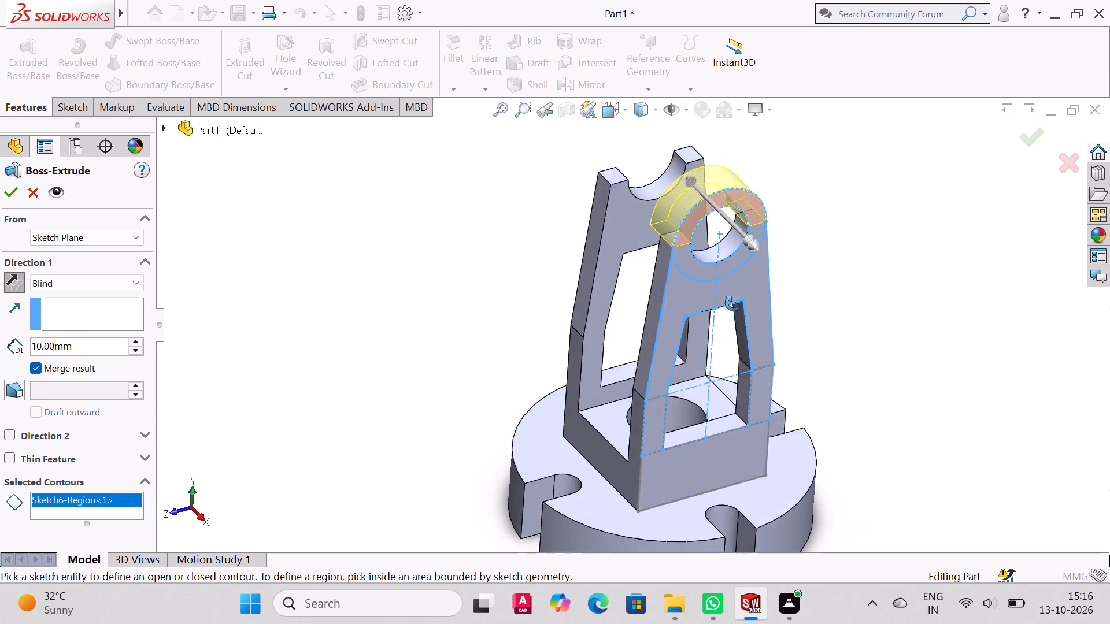
middle_drag(733, 303, 743, 339)
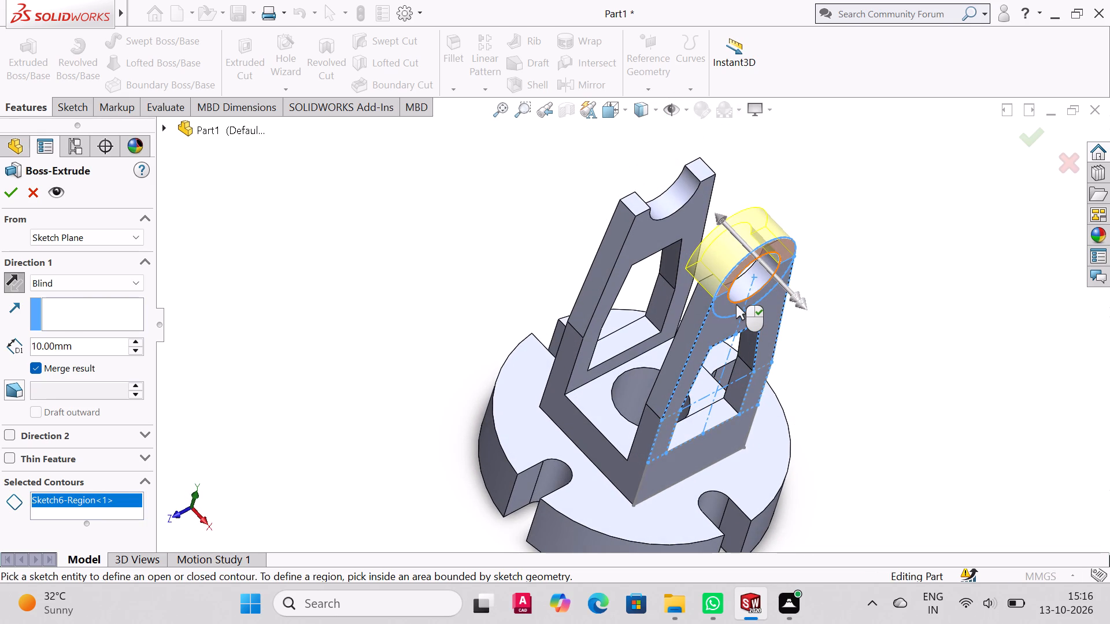
middle_drag(748, 278, 805, 237)
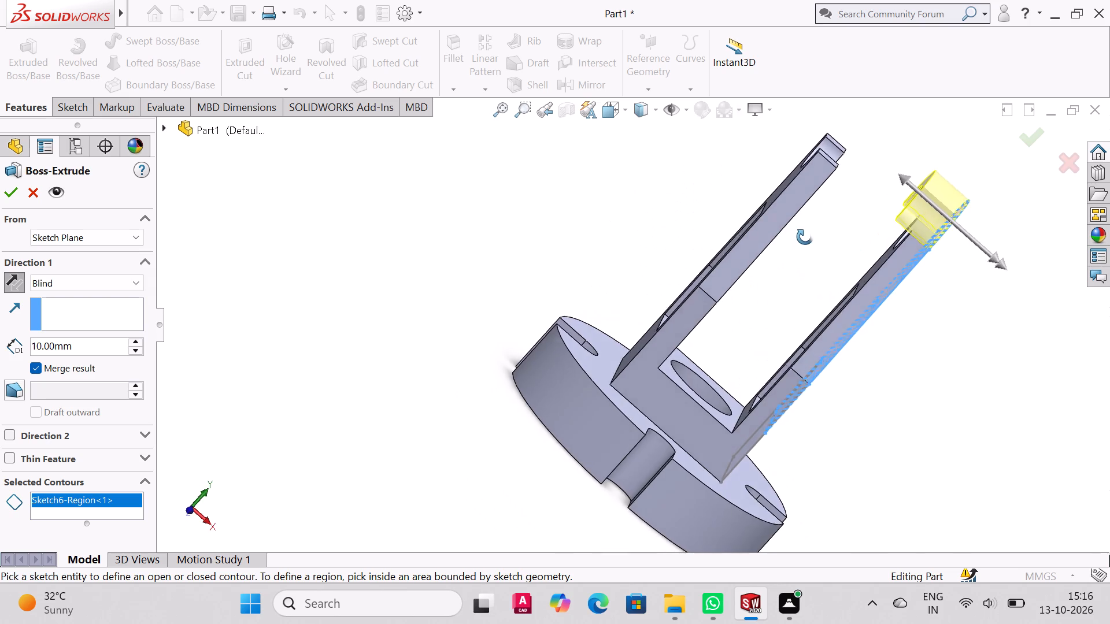
middle_drag(805, 237, 769, 261)
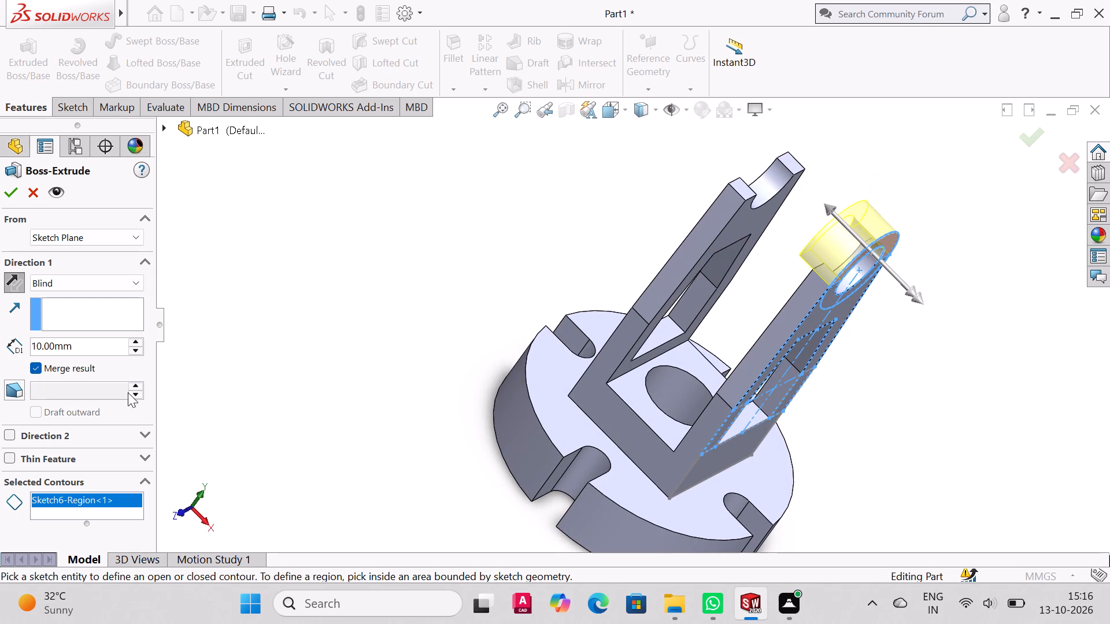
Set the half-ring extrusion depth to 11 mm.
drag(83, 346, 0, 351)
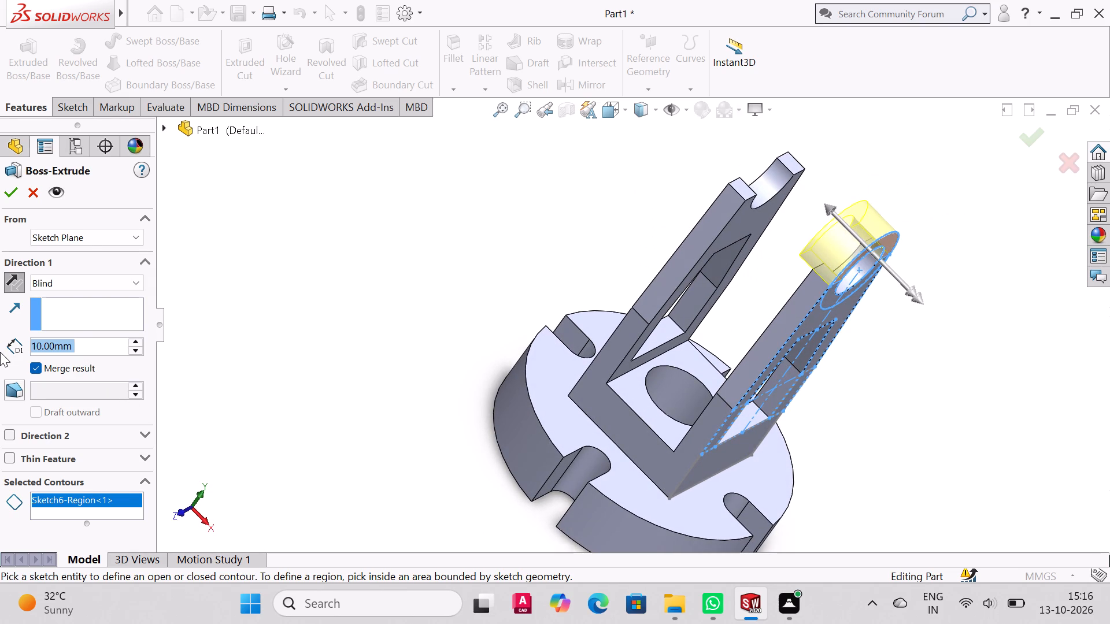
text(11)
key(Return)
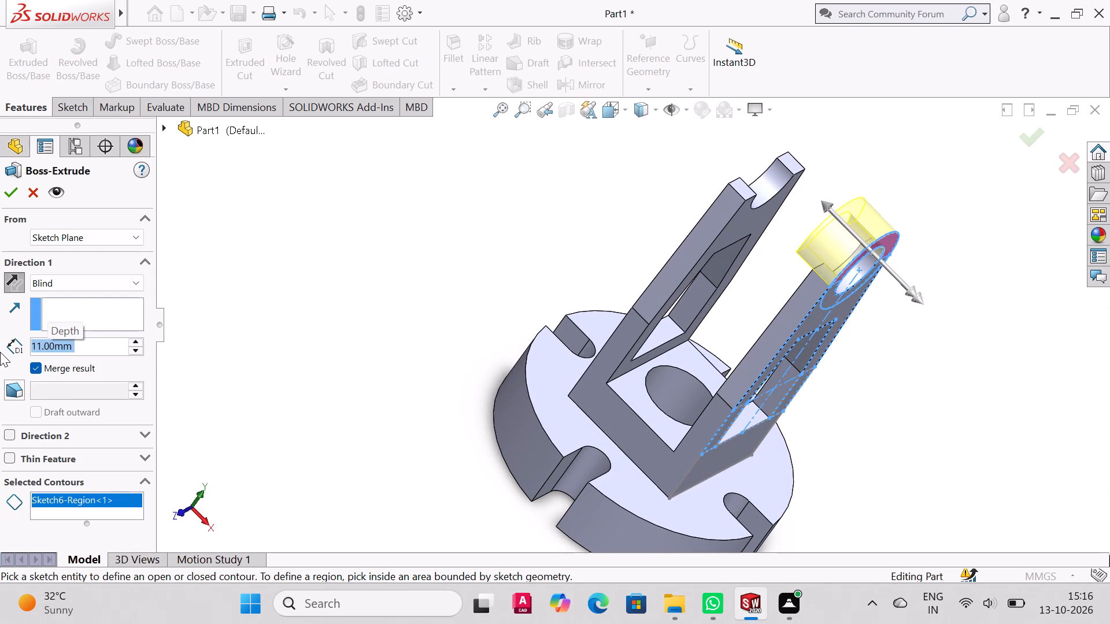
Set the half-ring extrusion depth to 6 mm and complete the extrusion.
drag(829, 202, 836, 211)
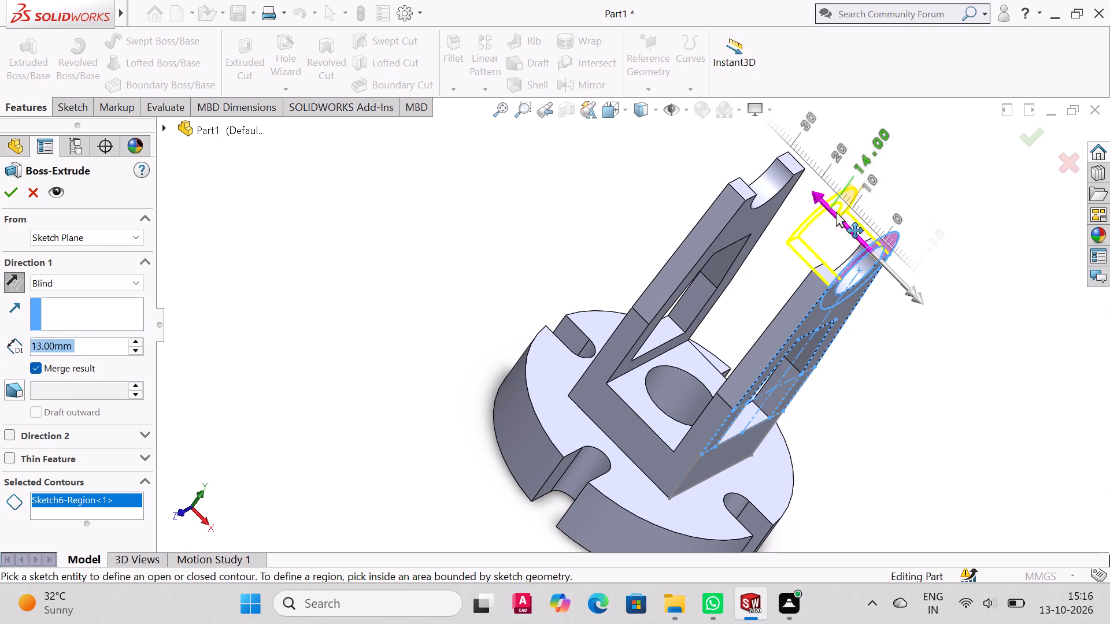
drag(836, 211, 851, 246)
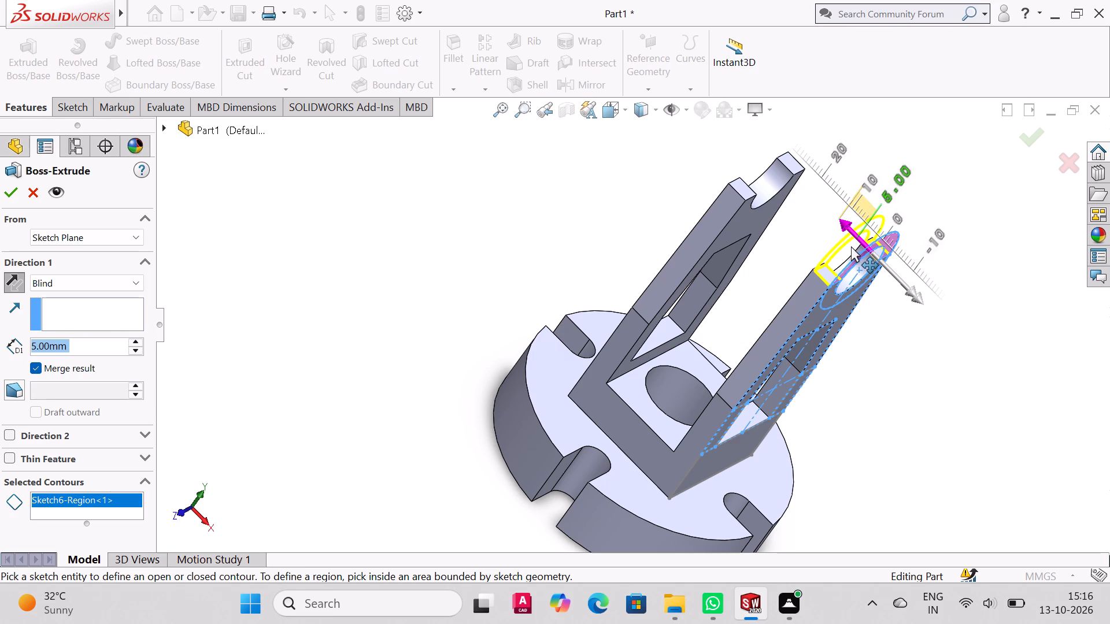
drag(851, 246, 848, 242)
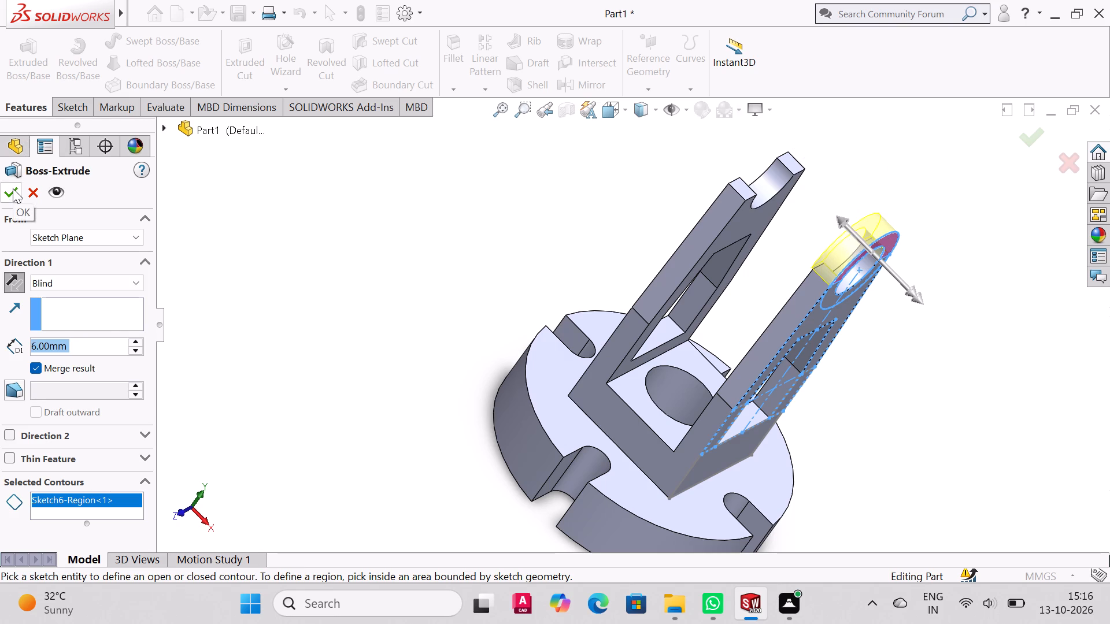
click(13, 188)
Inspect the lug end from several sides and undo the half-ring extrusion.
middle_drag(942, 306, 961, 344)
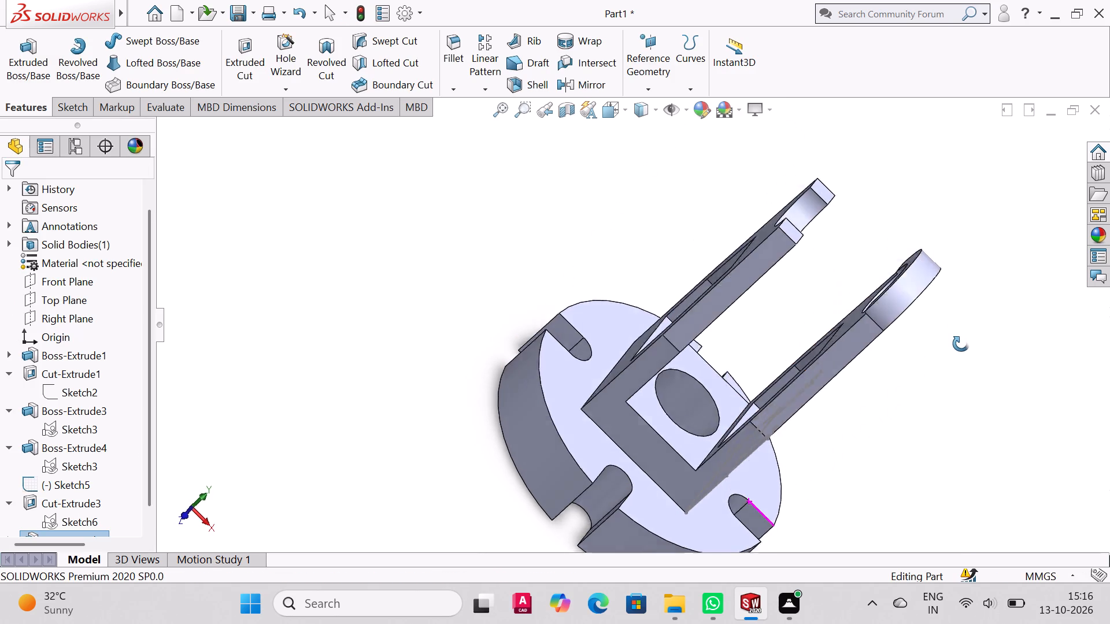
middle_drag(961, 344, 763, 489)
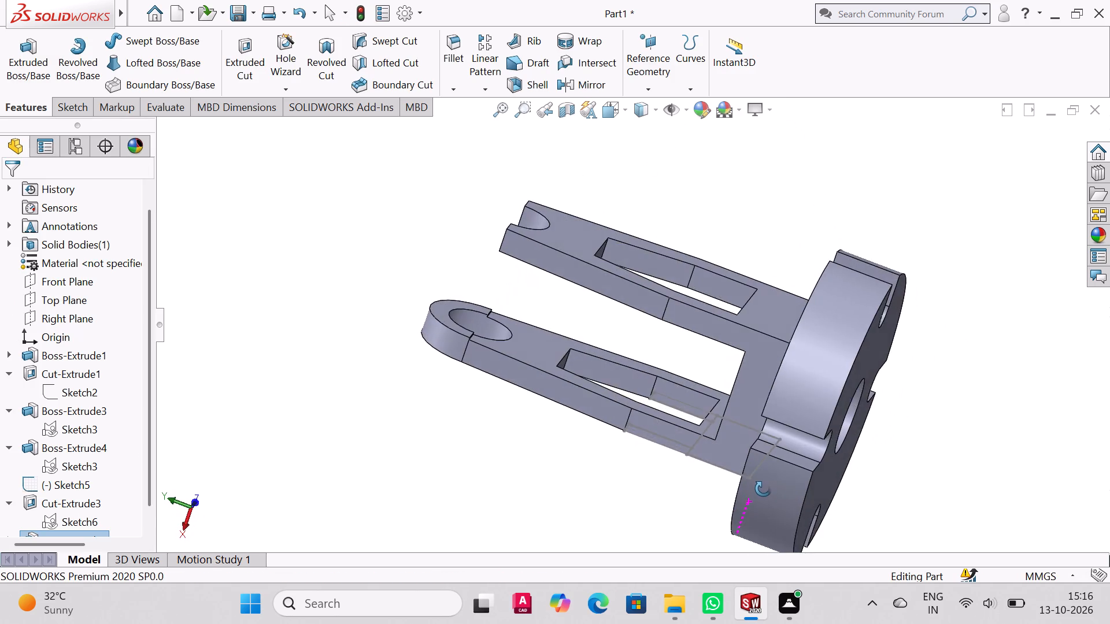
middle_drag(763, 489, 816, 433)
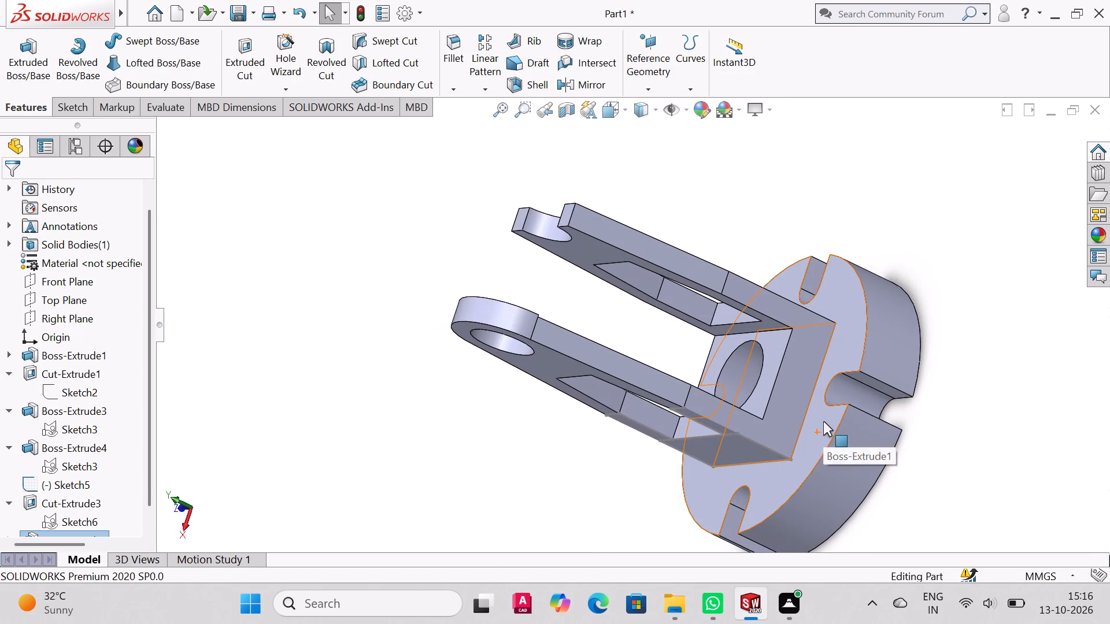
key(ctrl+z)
Extrude the upper half-ring region of the lug sketch 5 mm from the near upright's outer face toward the opposite upright.
click(49, 521)
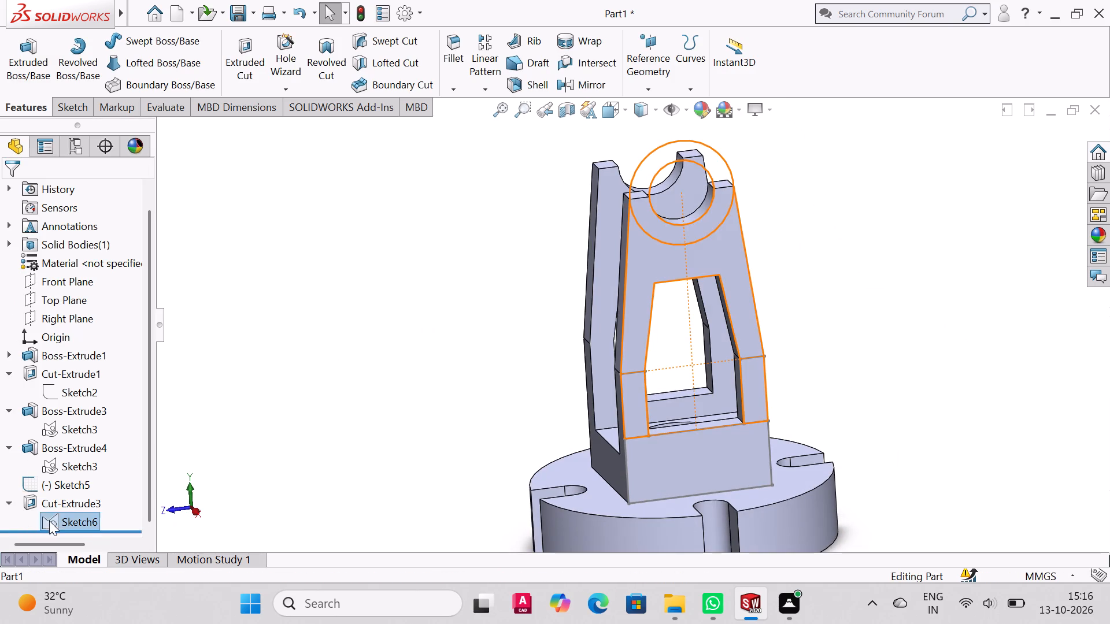
click(21, 65)
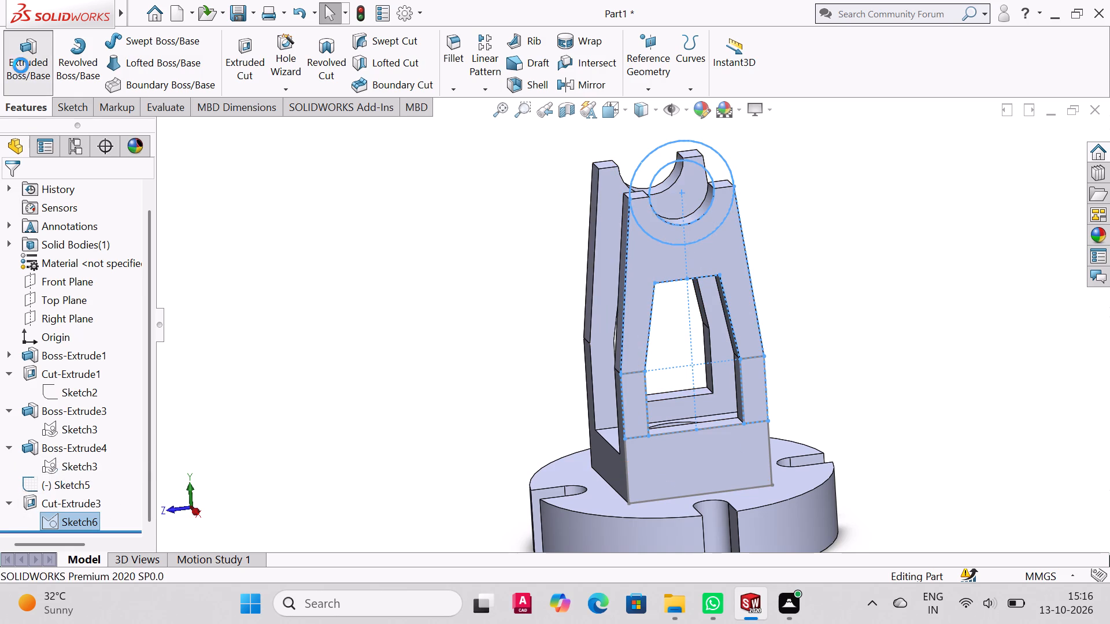
middle_drag(754, 373, 823, 473)
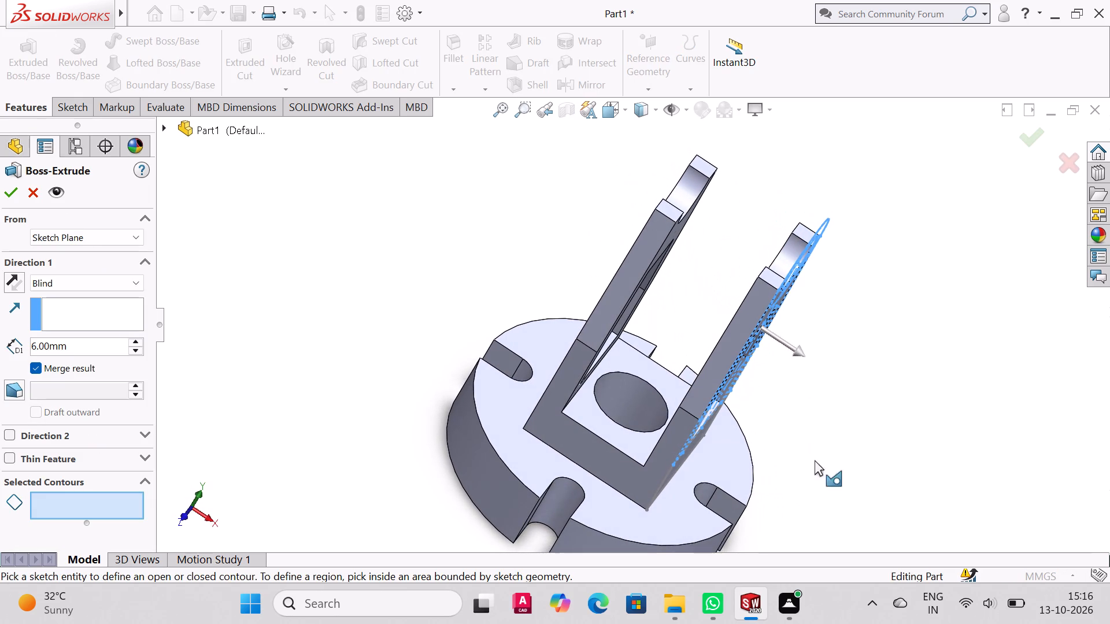
middle_drag(787, 291, 771, 294)
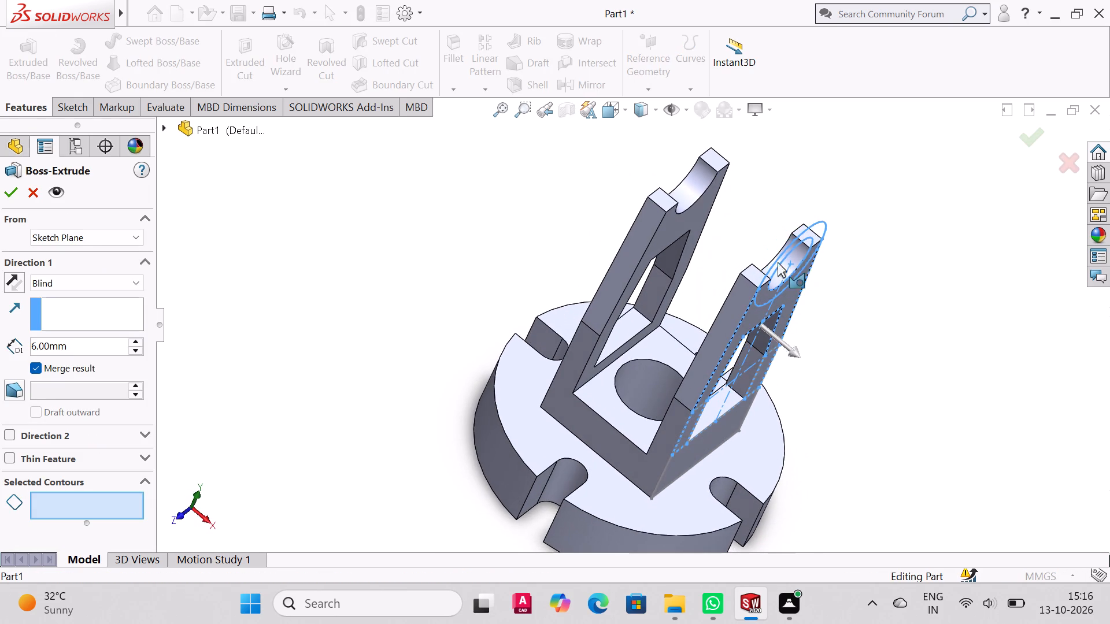
middle_drag(794, 246, 790, 214)
scroll(790, 217, up, 1)
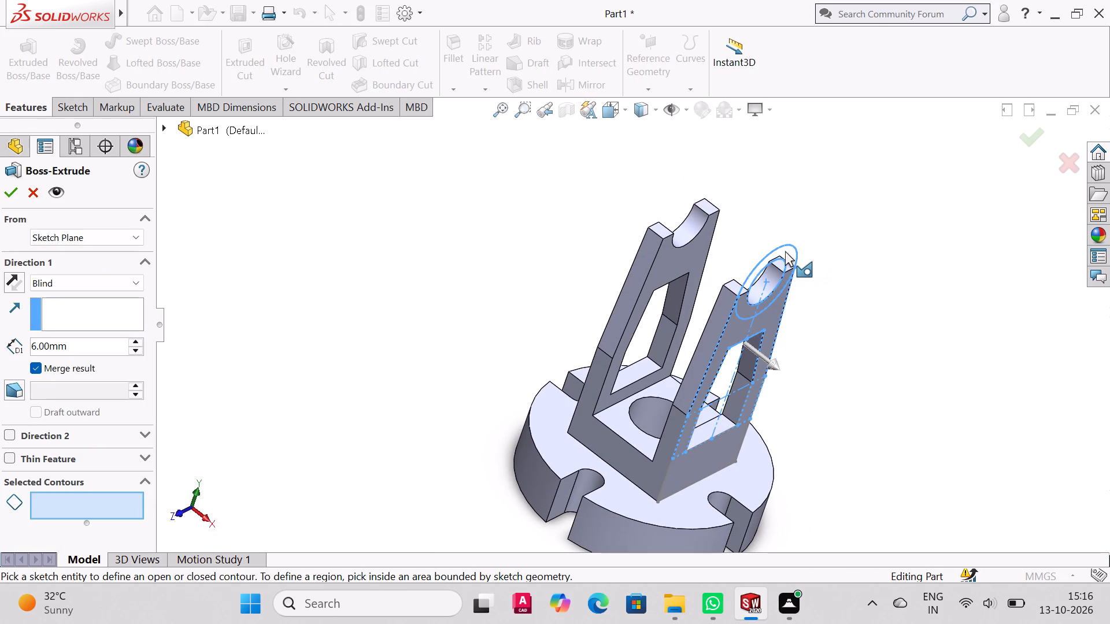
click(785, 251)
drag(800, 291, 765, 263)
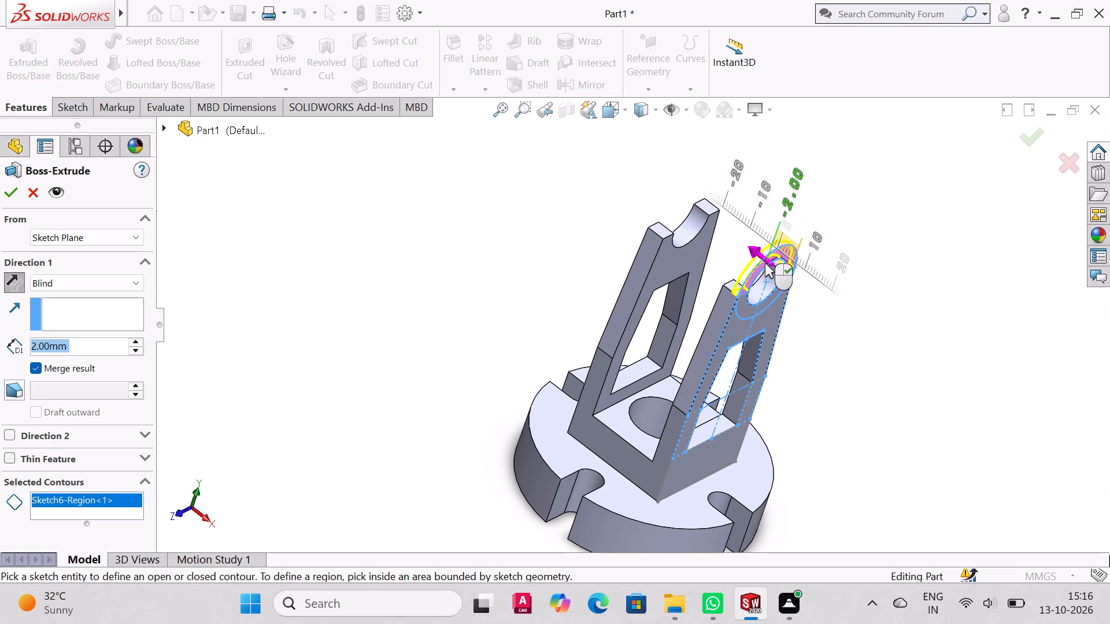
drag(765, 263, 758, 254)
Examine how the half-ring extrusion preview lines up with the near upright's inner face.
middle_drag(767, 272, 785, 296)
scroll(768, 278, up, 4)
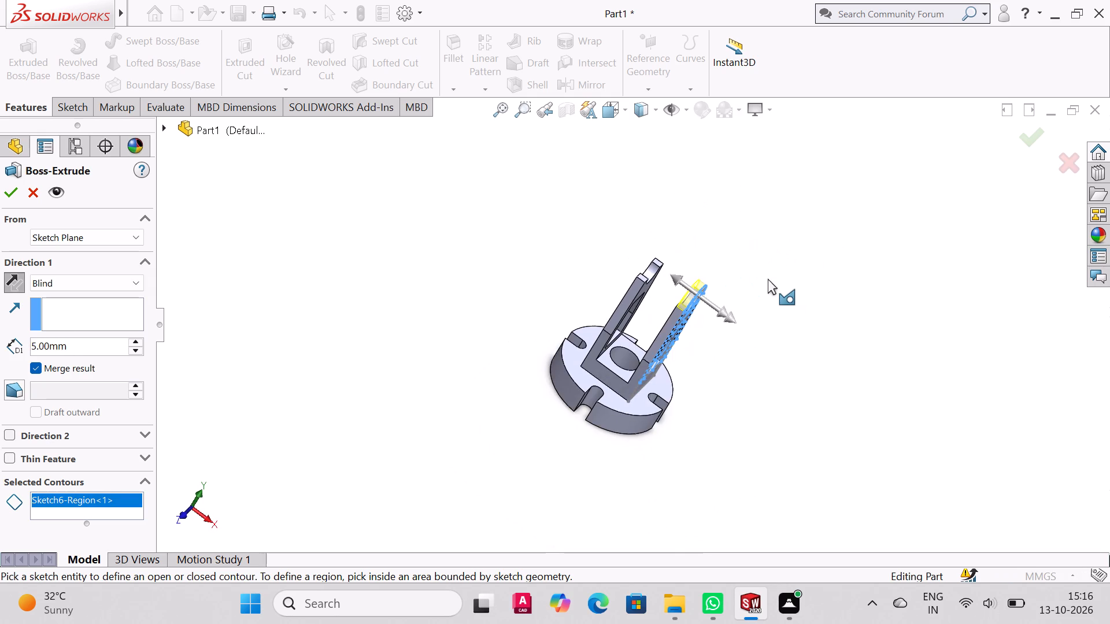
scroll(768, 278, down, 11)
scroll(819, 307, up, 4)
middle_drag(817, 296, 830, 316)
key(ctrl+1)
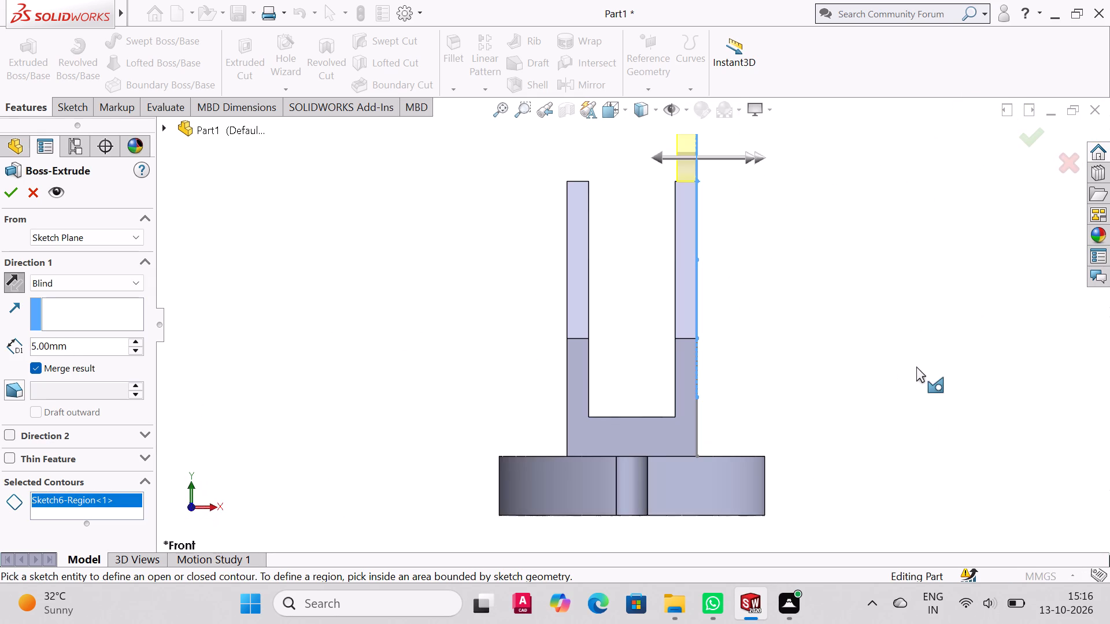
middle_drag(746, 258, 731, 363)
scroll(662, 250, up, 3)
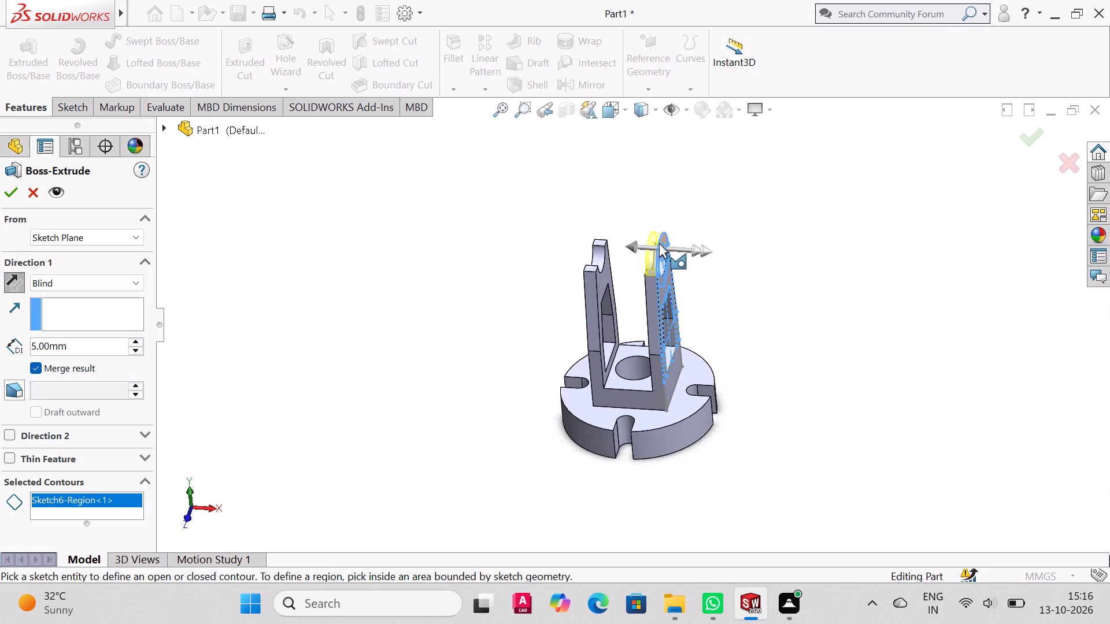
scroll(659, 224, down, 6)
drag(692, 163, 660, 161)
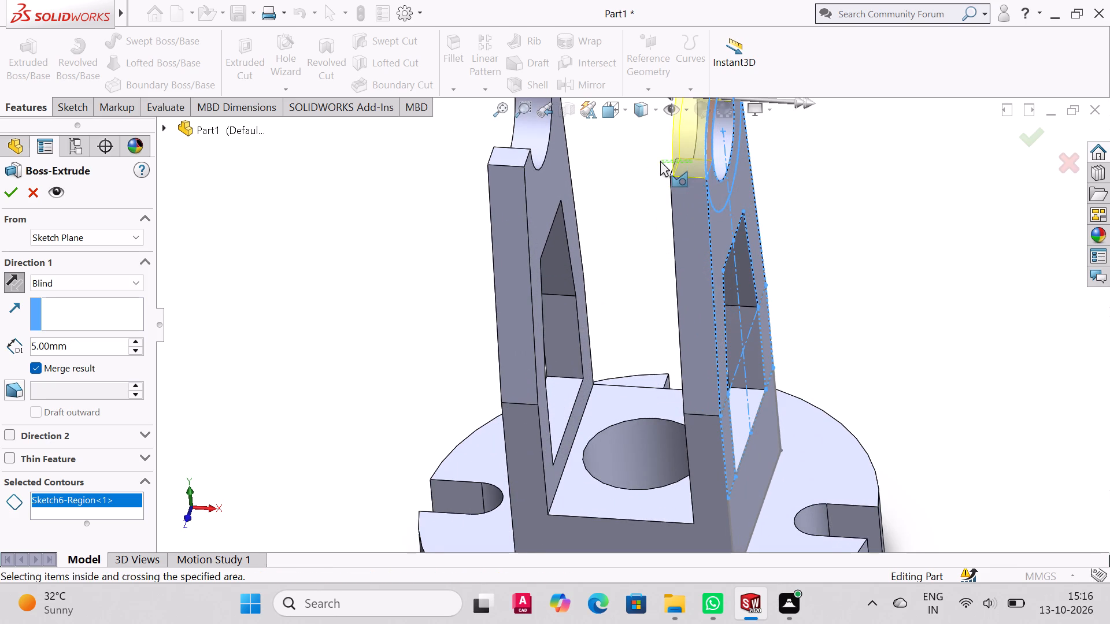
scroll(694, 158, up, 2)
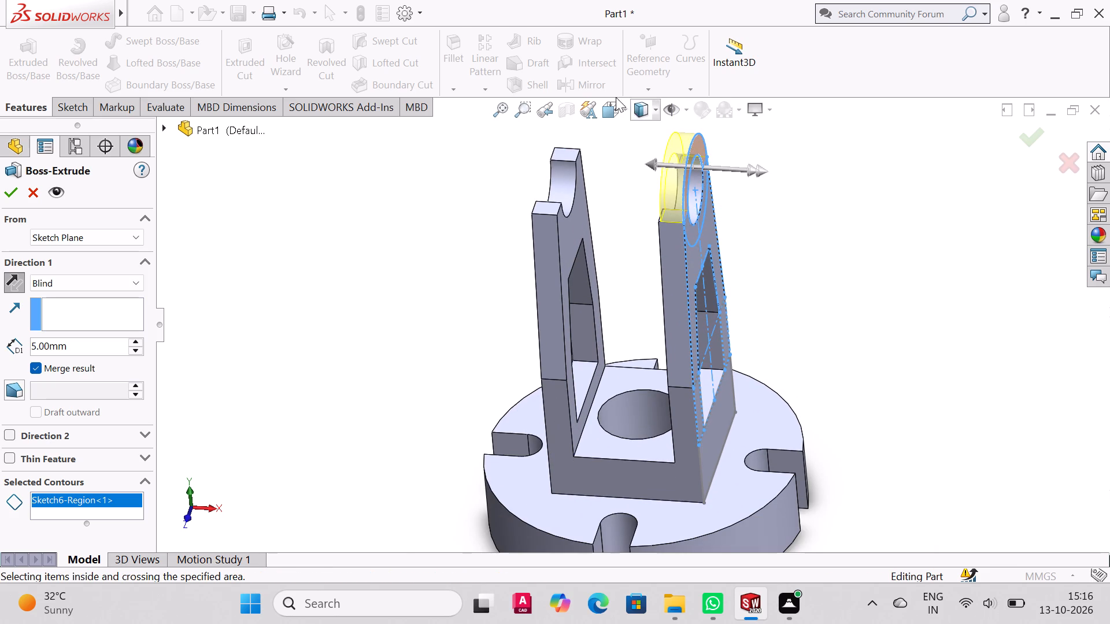
click(523, 106)
drag(601, 131, 805, 245)
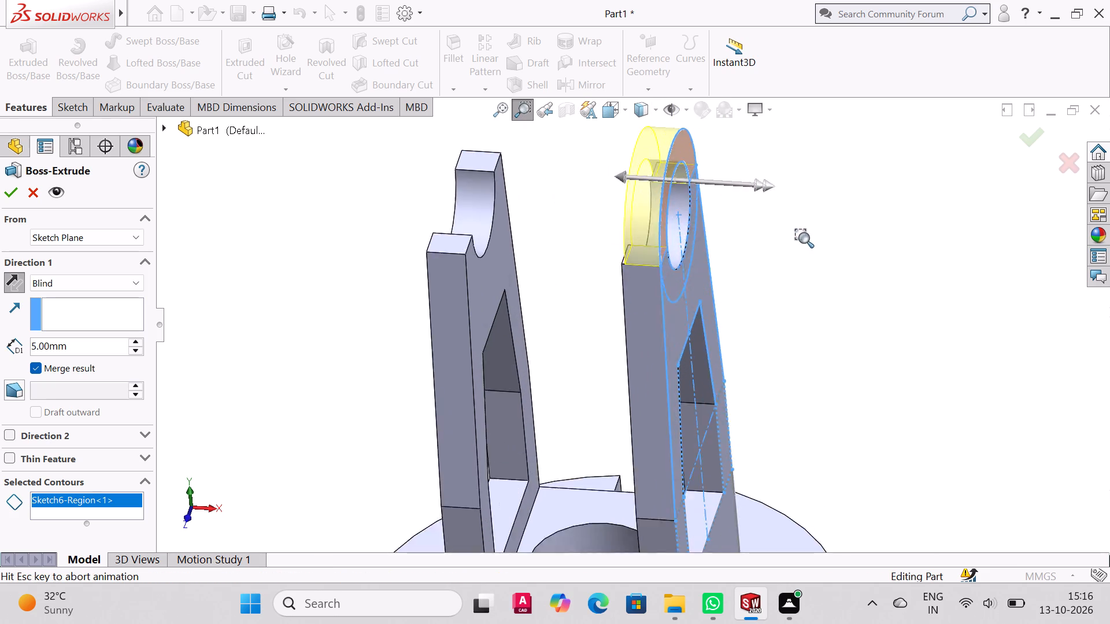
middle_drag(588, 365, 608, 381)
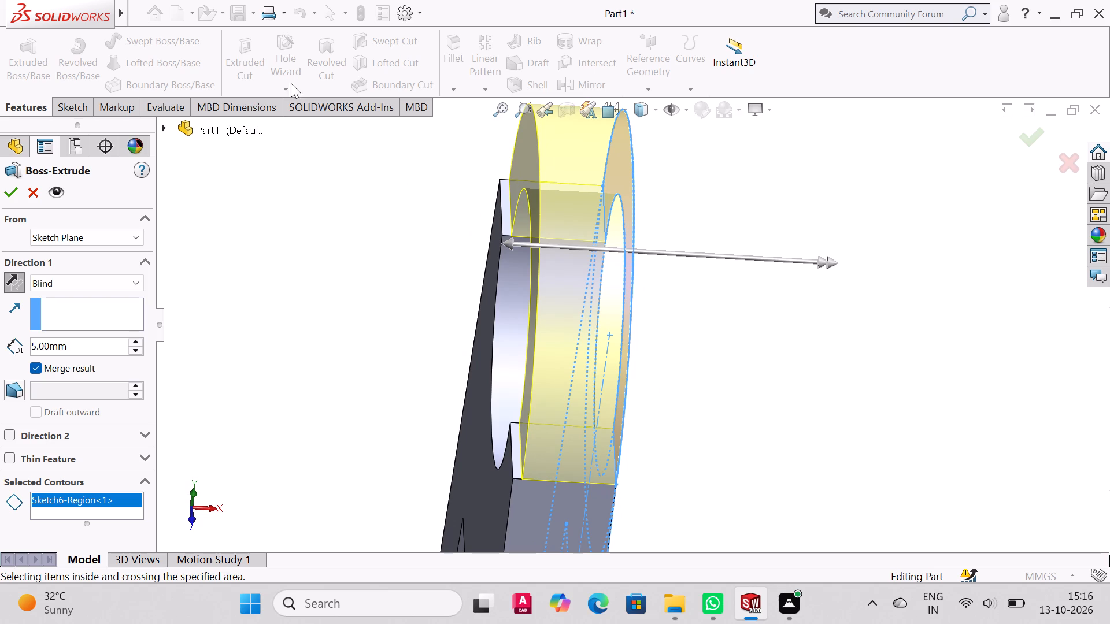
click(525, 107)
click(524, 116)
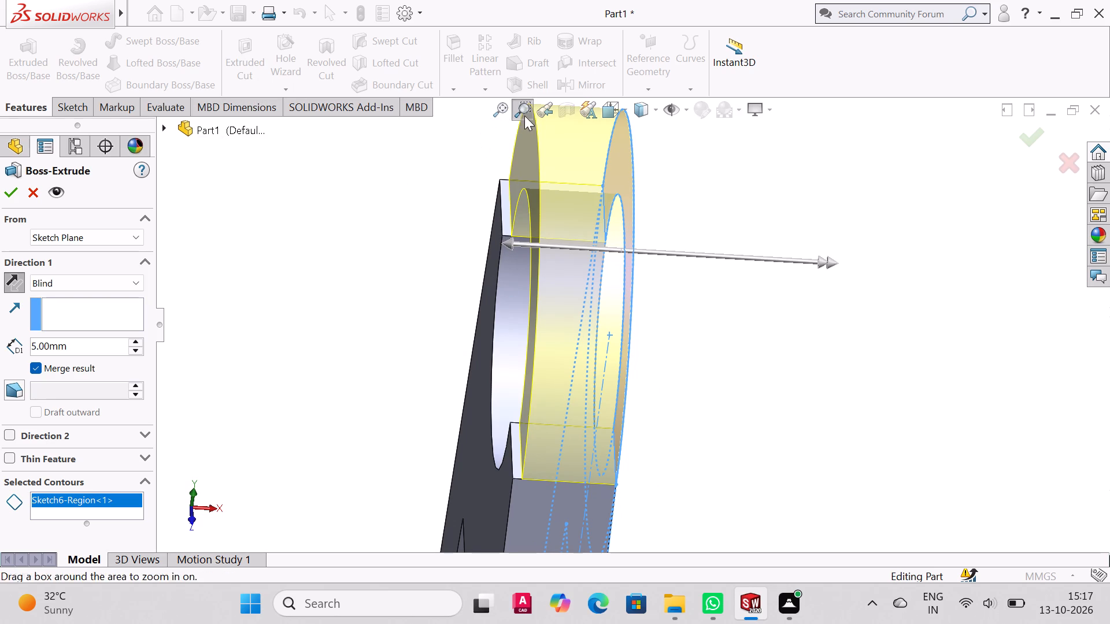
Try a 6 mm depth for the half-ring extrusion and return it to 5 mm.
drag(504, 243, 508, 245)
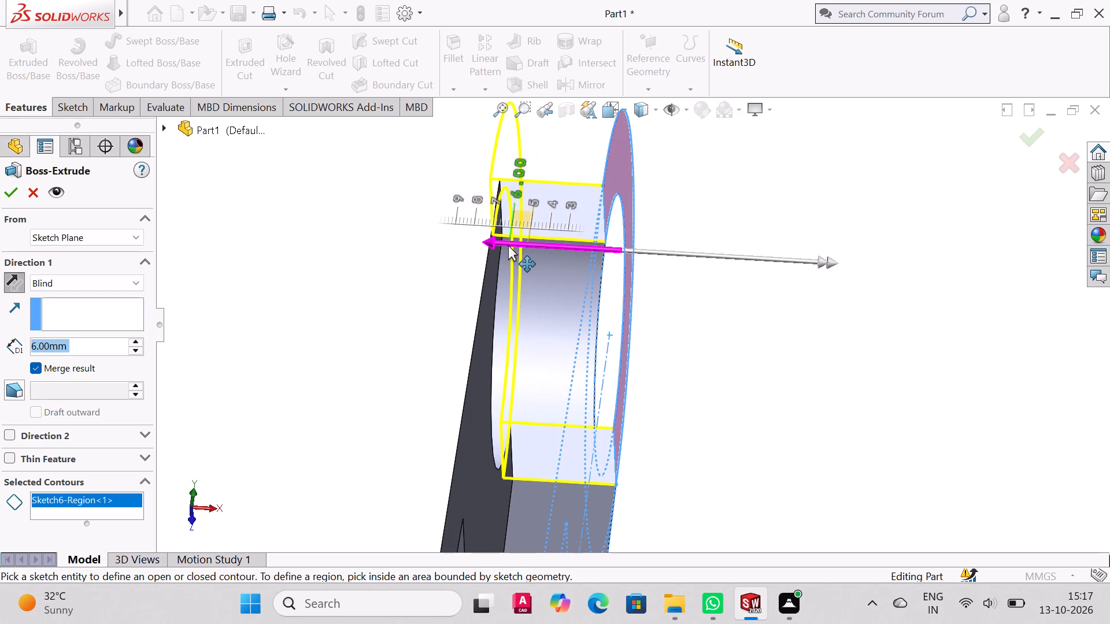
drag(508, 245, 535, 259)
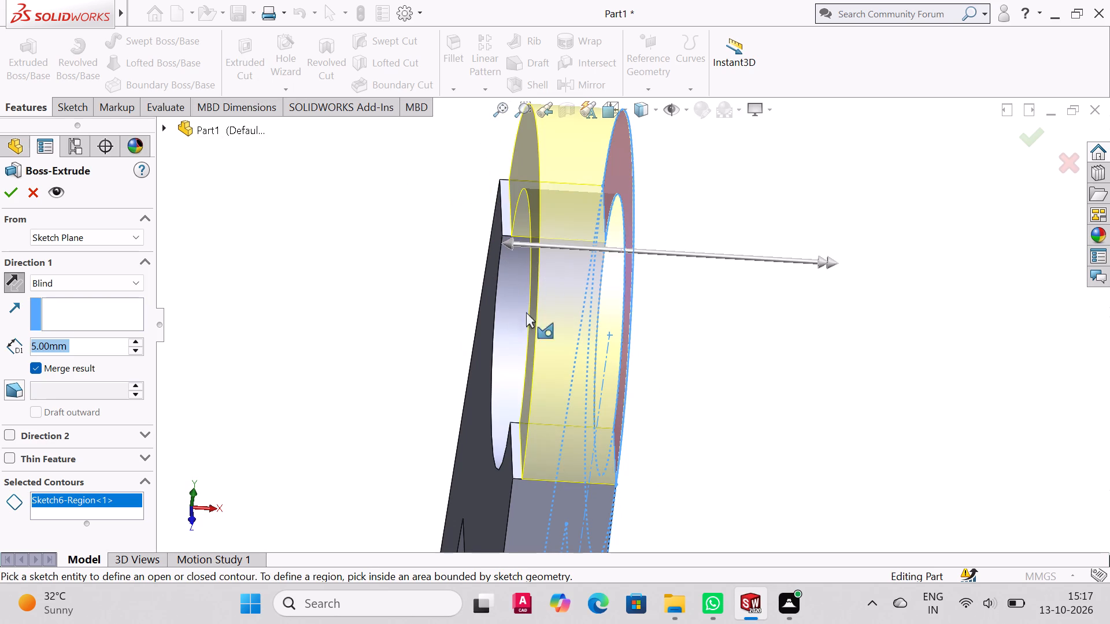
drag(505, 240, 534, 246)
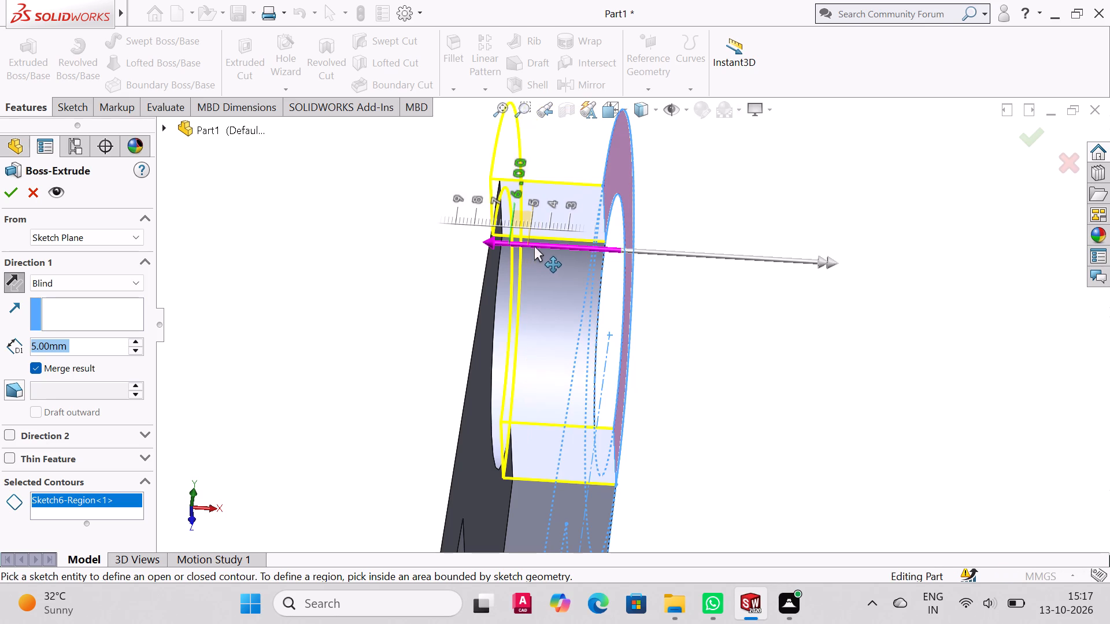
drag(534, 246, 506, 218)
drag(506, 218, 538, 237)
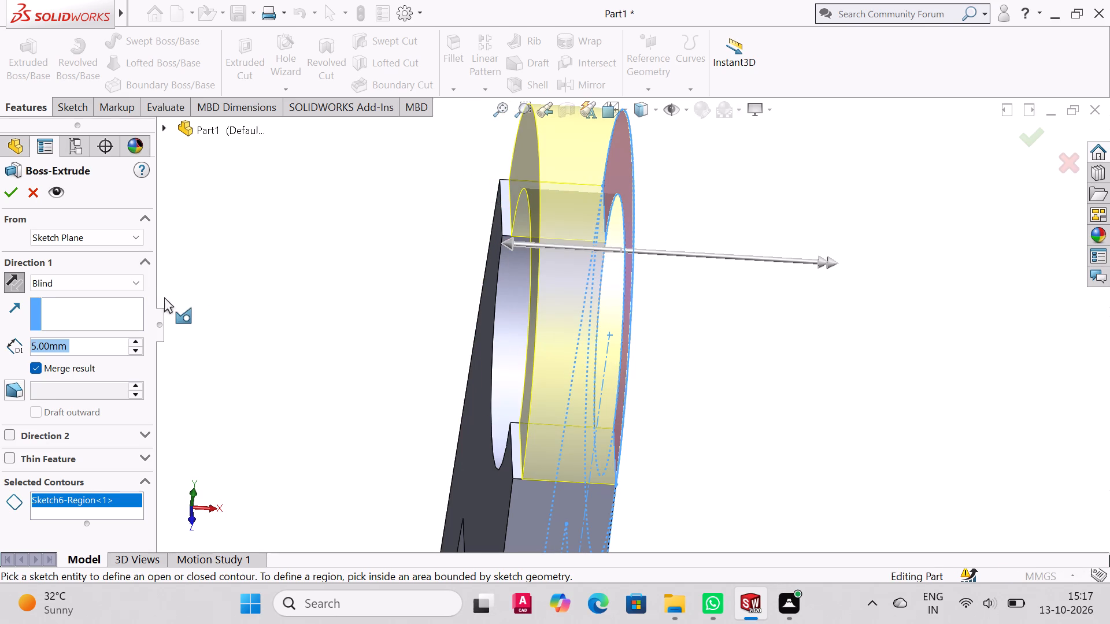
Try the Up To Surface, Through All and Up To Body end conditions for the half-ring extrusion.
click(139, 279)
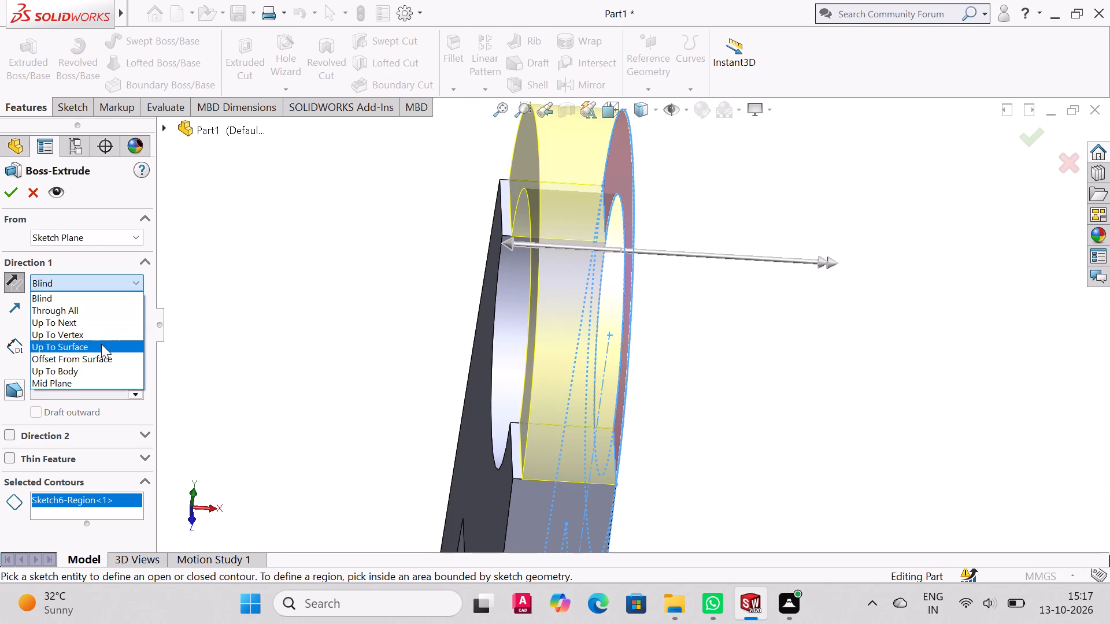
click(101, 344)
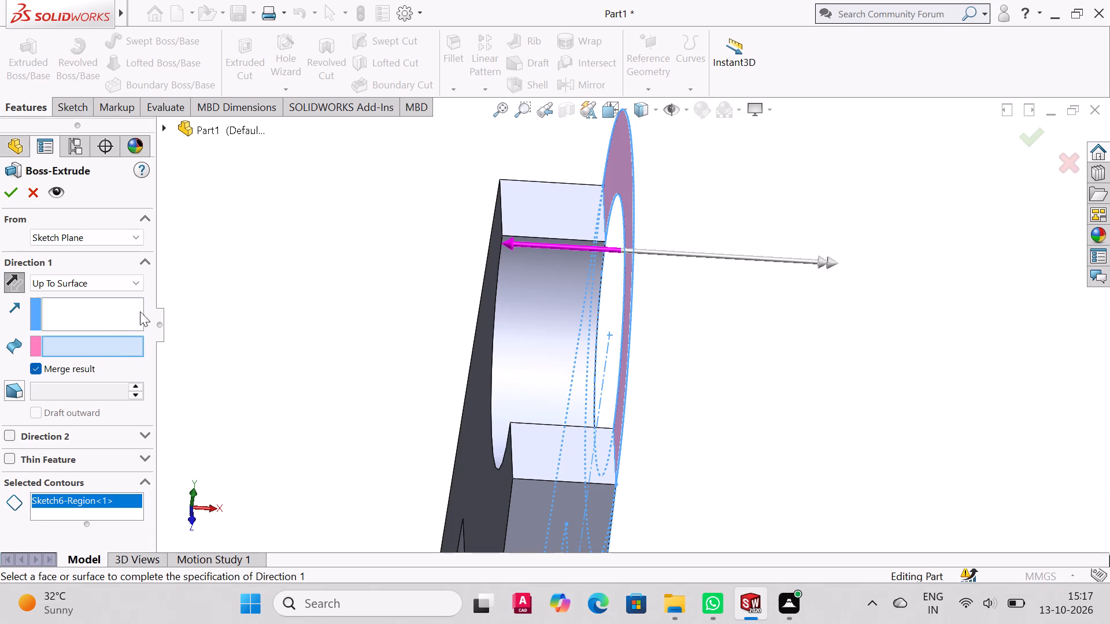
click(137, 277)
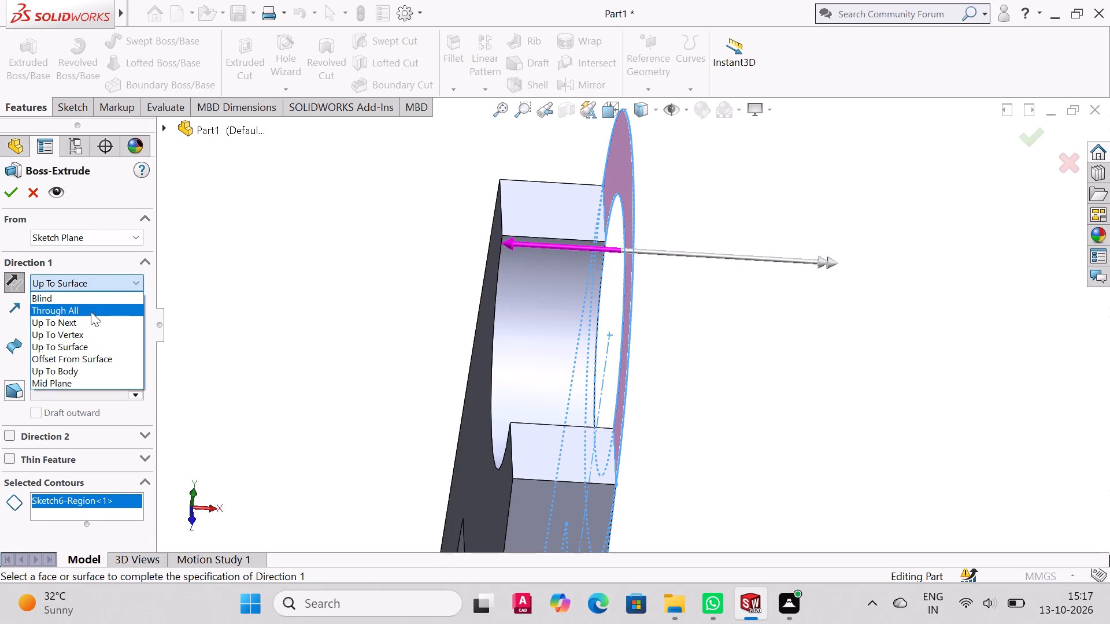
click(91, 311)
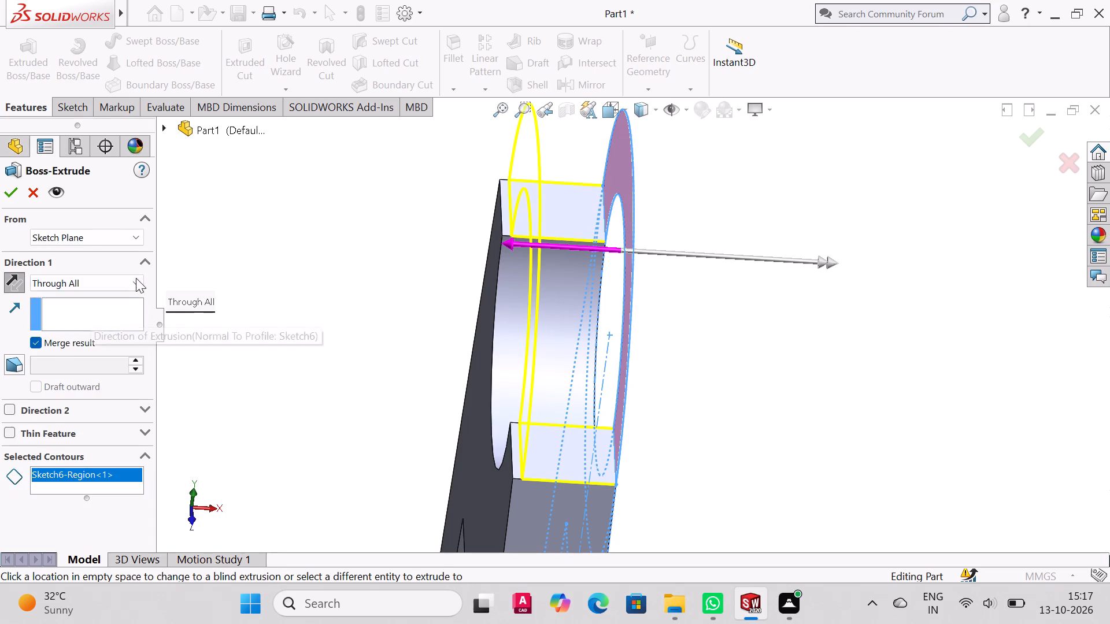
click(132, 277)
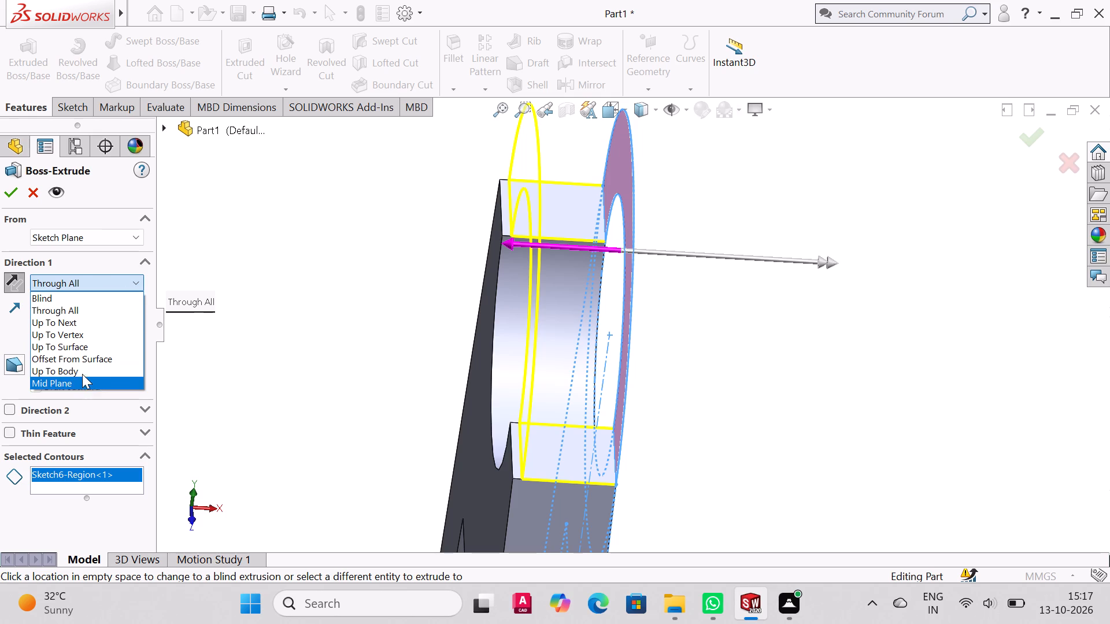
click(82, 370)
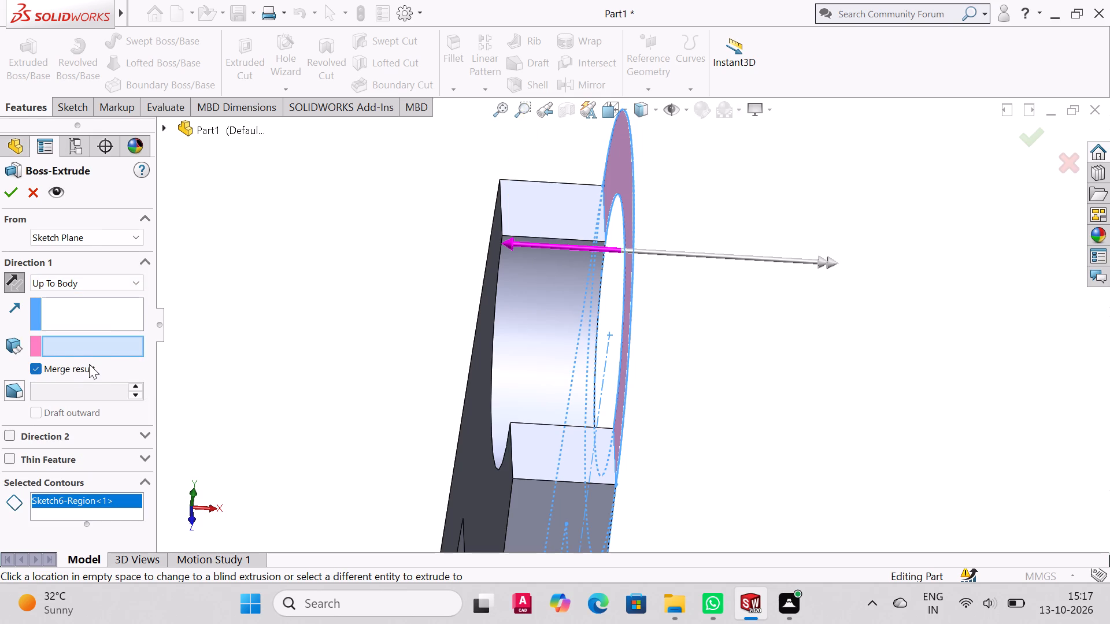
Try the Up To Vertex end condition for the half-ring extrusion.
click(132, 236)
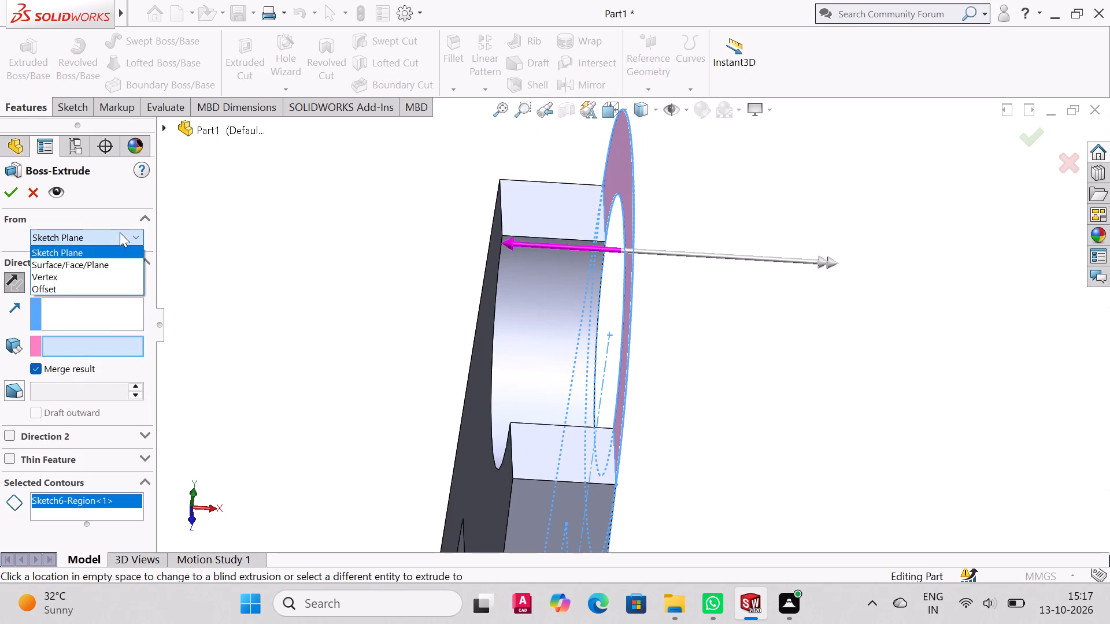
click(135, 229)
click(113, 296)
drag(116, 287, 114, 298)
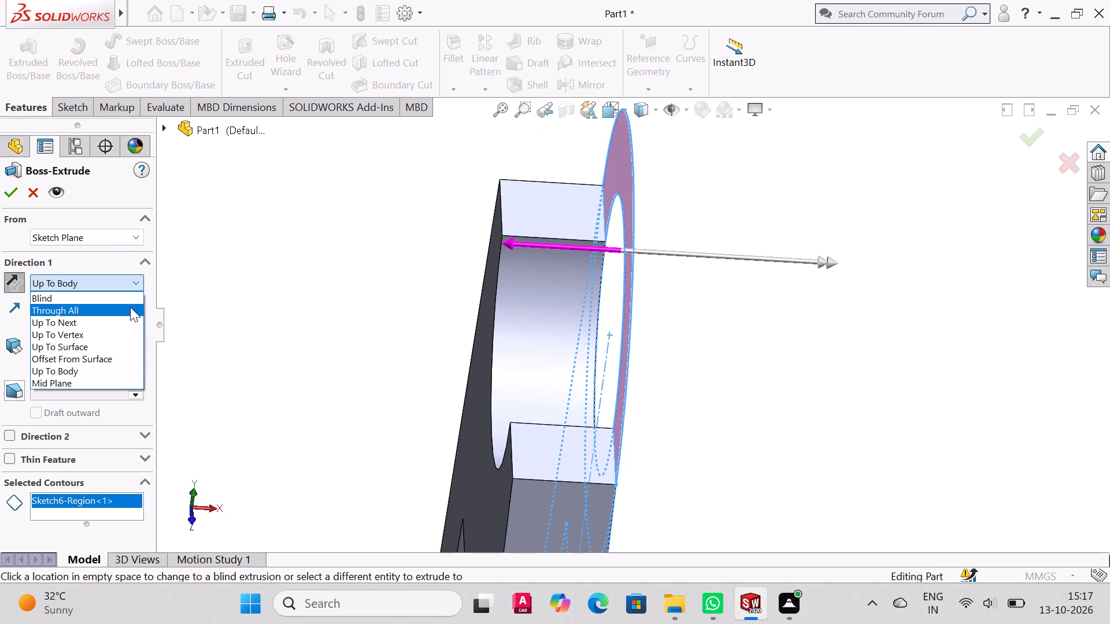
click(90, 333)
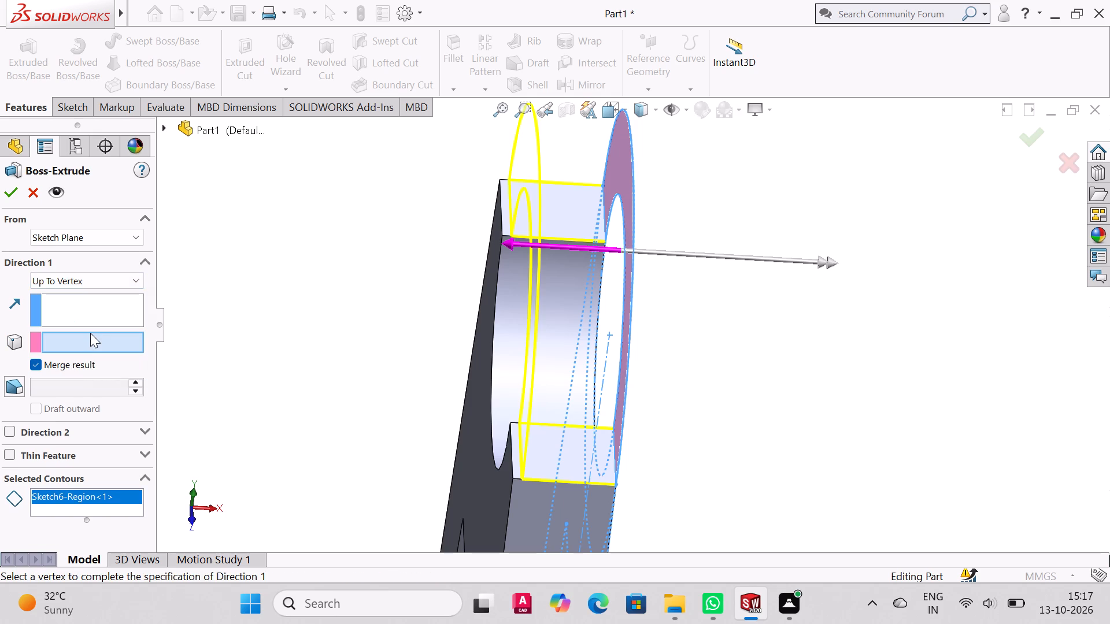
Return the half-ring extrusion to a Blind end condition with a depth of 8 mm.
drag(508, 243, 503, 243)
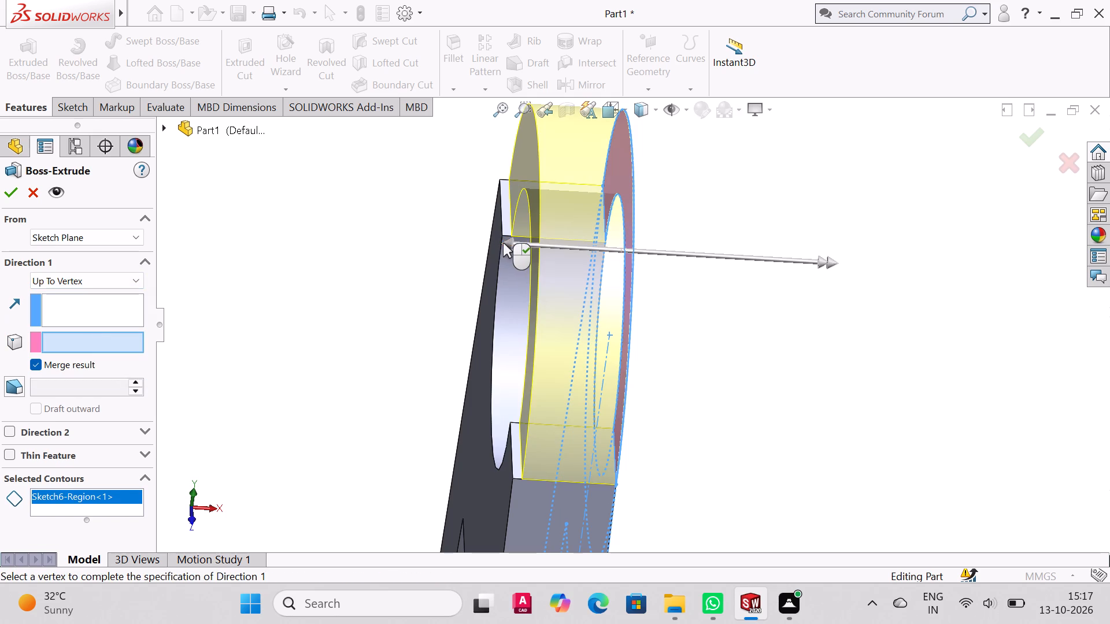
drag(503, 243, 436, 243)
drag(499, 246, 452, 254)
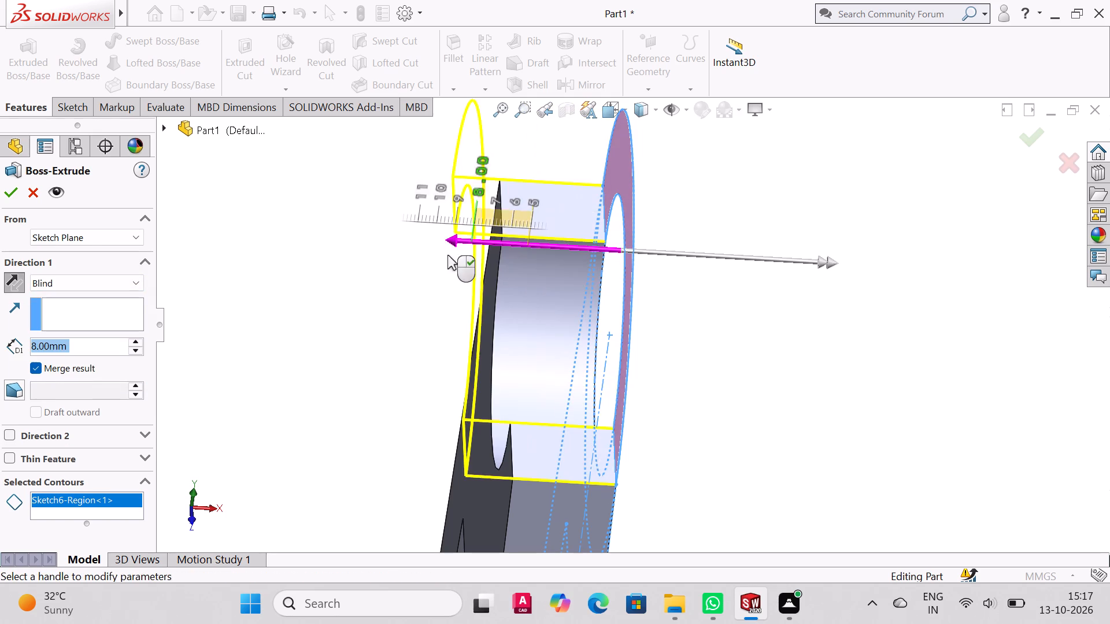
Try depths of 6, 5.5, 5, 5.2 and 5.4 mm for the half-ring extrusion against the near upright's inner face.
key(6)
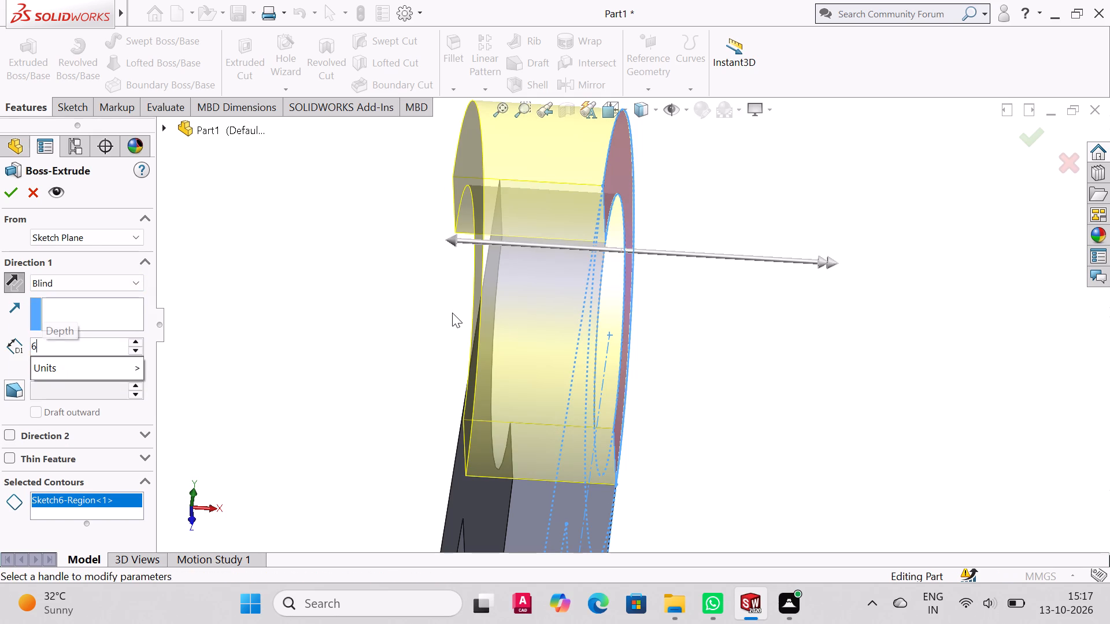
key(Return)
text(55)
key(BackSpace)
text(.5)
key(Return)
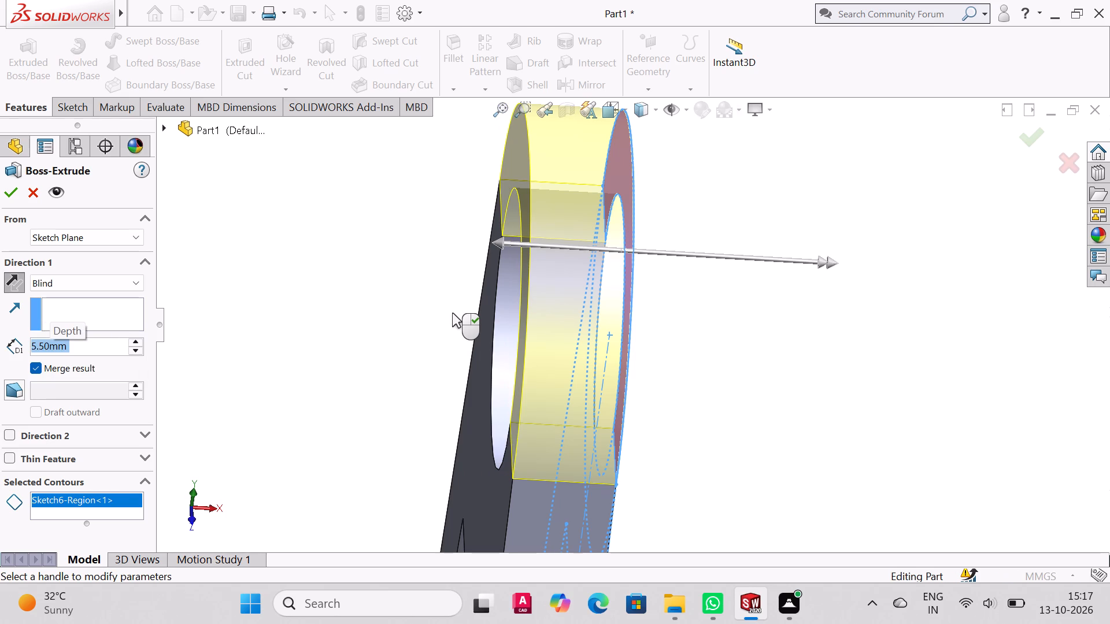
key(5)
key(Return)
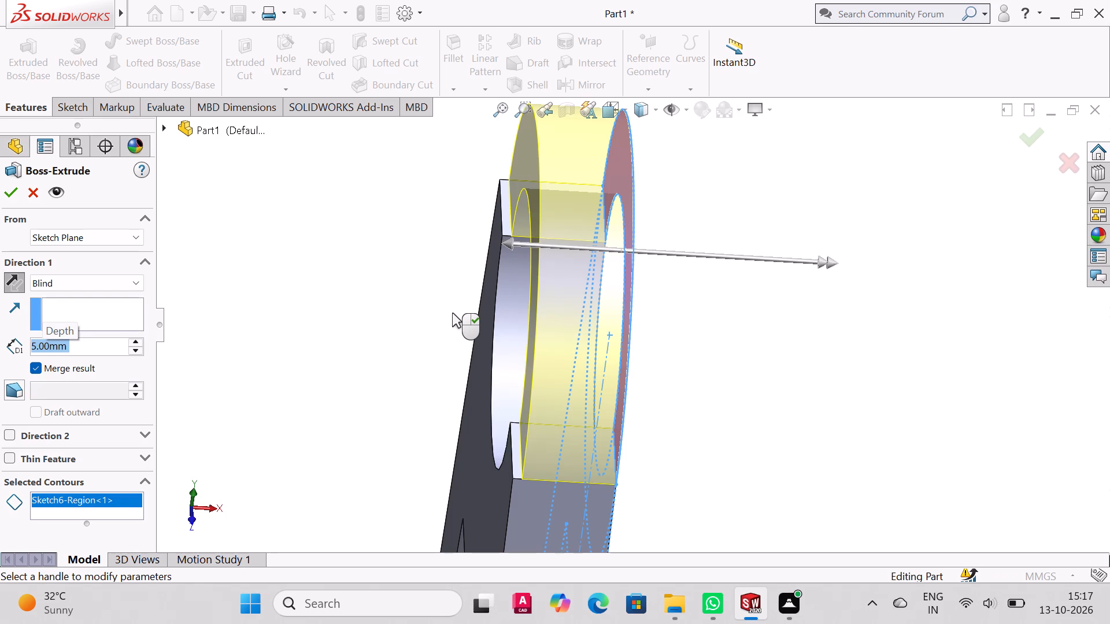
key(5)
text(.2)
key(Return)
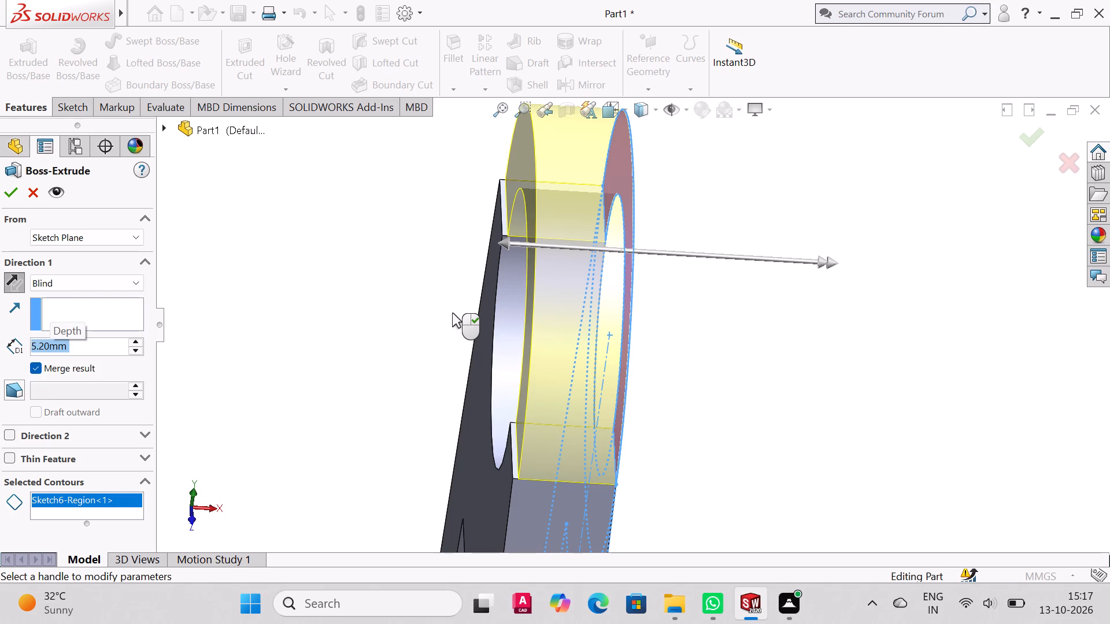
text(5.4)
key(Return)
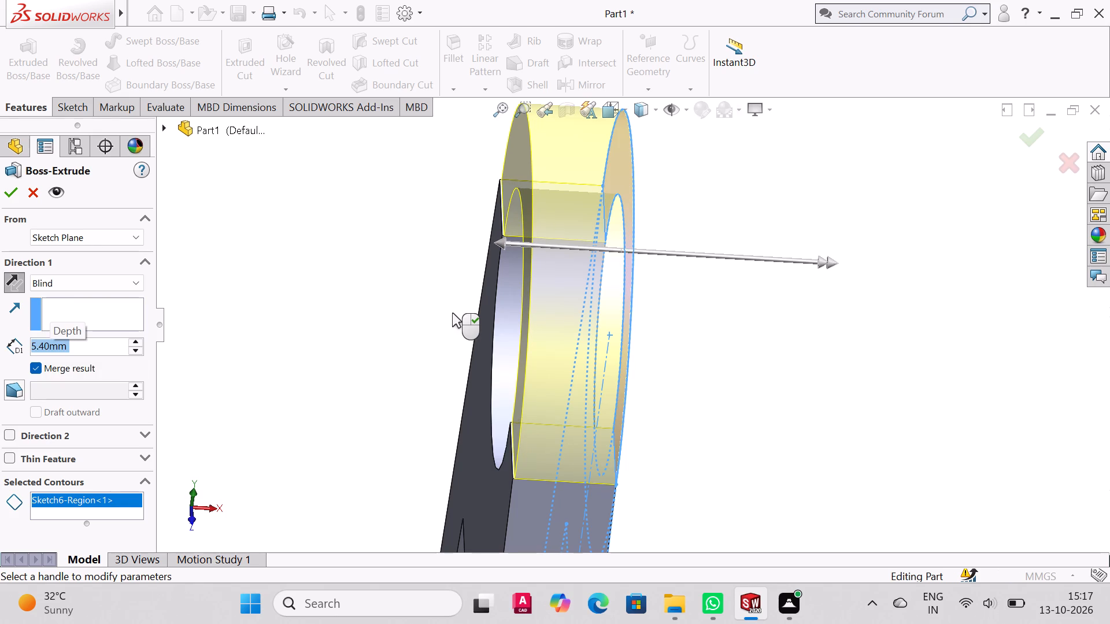
Adjust the half-ring extrusion depth between 5.4 and 6.4 mm against the near upright's inner face, leaving it at 6.4 mm.
middle_drag(654, 320, 654, 289)
scroll(654, 289, down, 1)
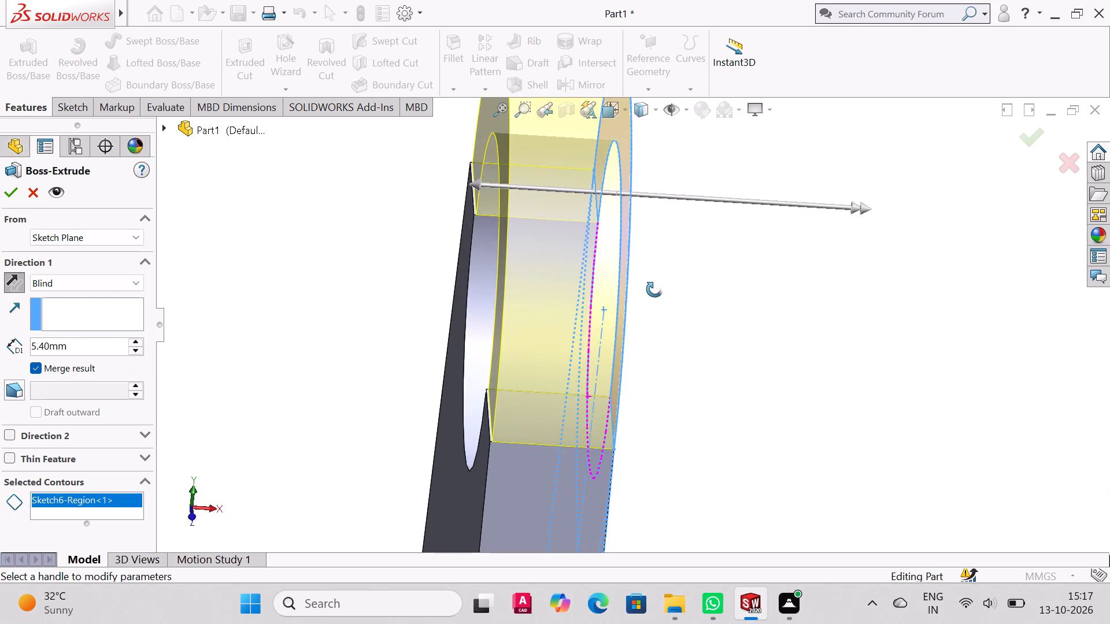
middle_drag(654, 289, 649, 295)
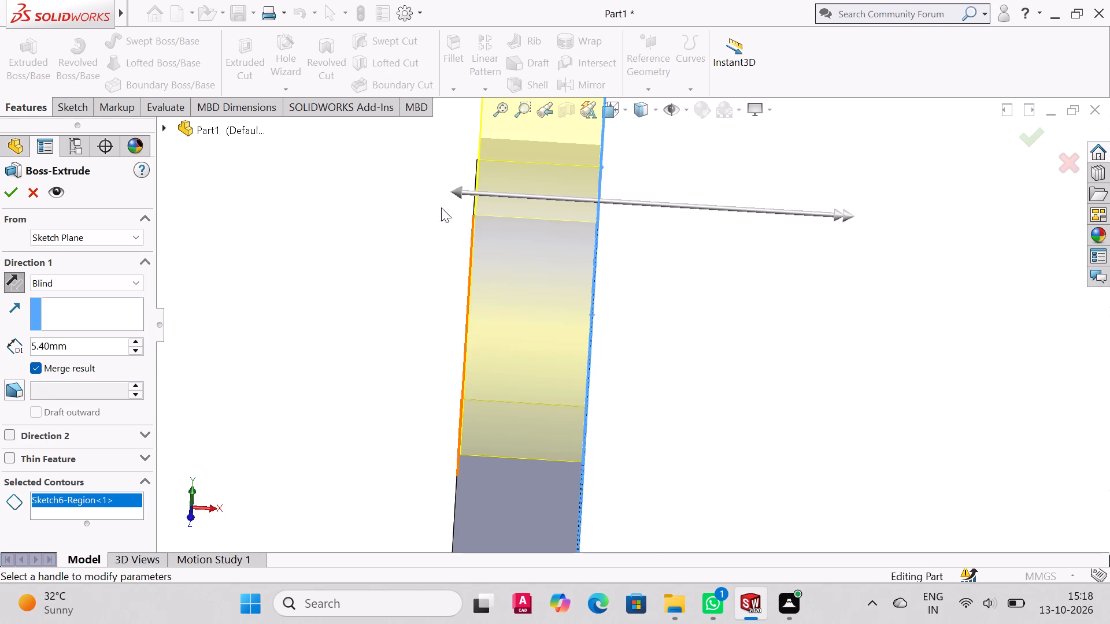
drag(458, 191, 471, 194)
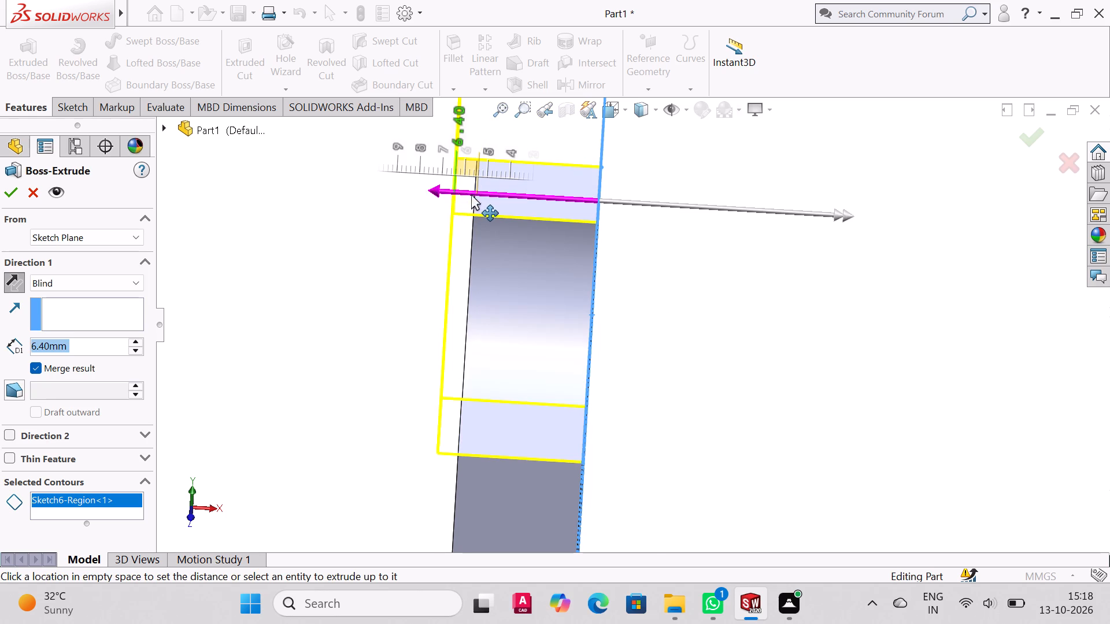
drag(471, 194, 462, 197)
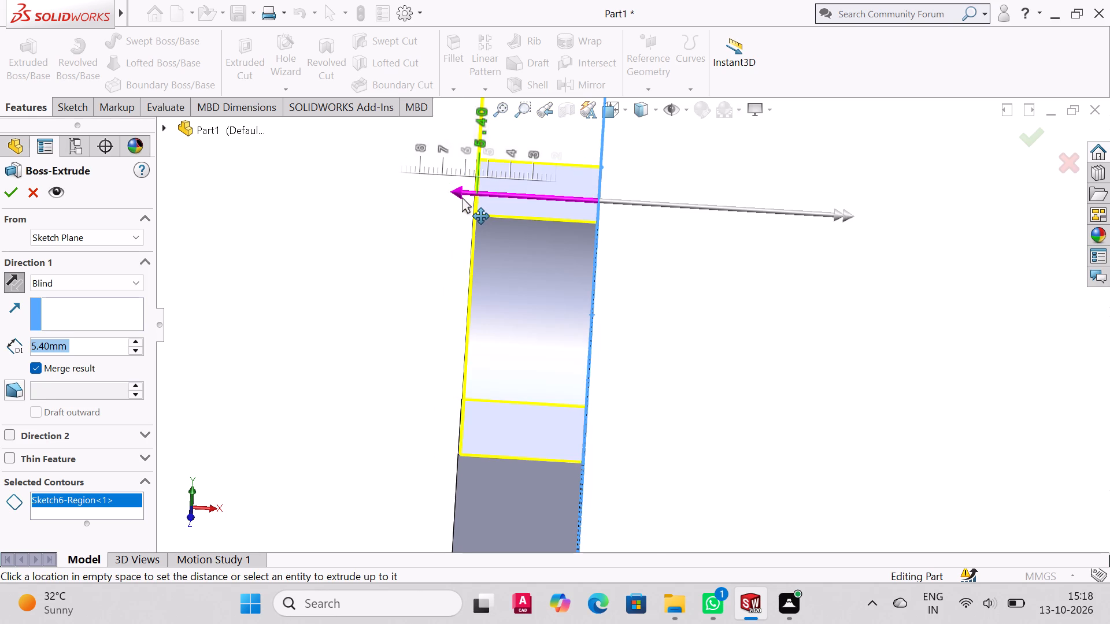
drag(462, 197, 471, 202)
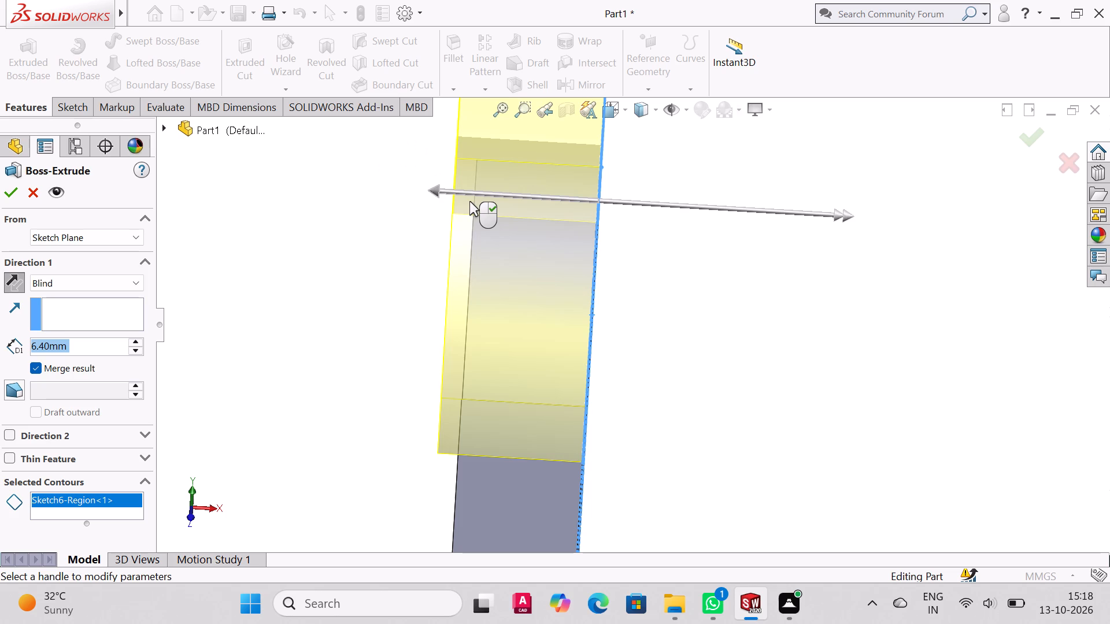
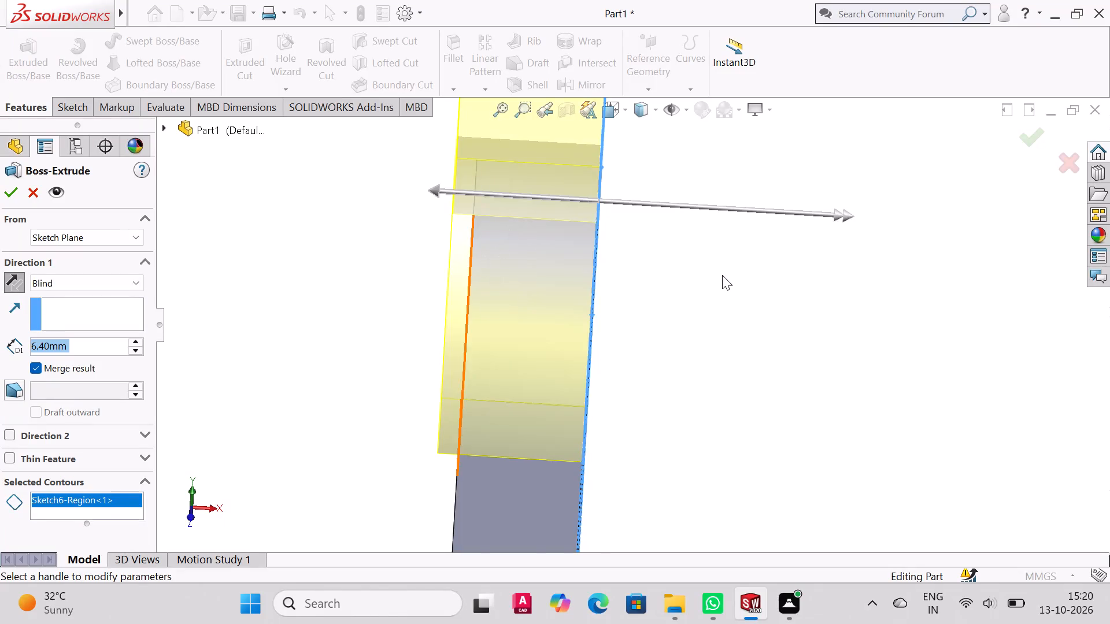
Set the half-ring extrusion depth to 5.5 mm and complete the extrusion.
scroll(722, 275, up, 8)
middle_drag(701, 377, 675, 367)
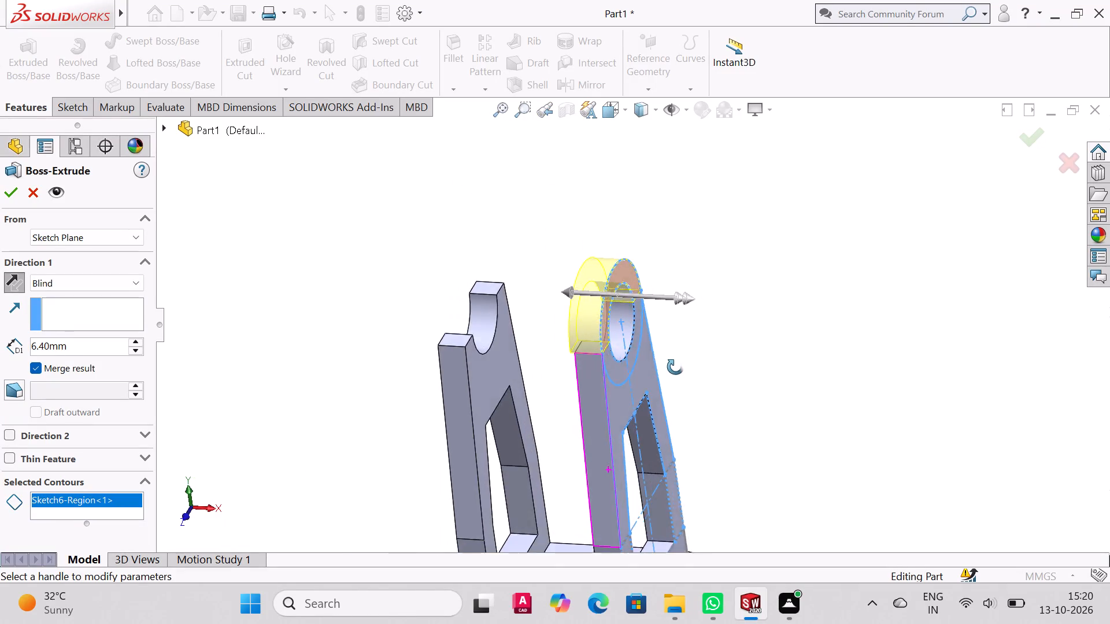
middle_drag(675, 367, 671, 362)
scroll(707, 429, up, 4)
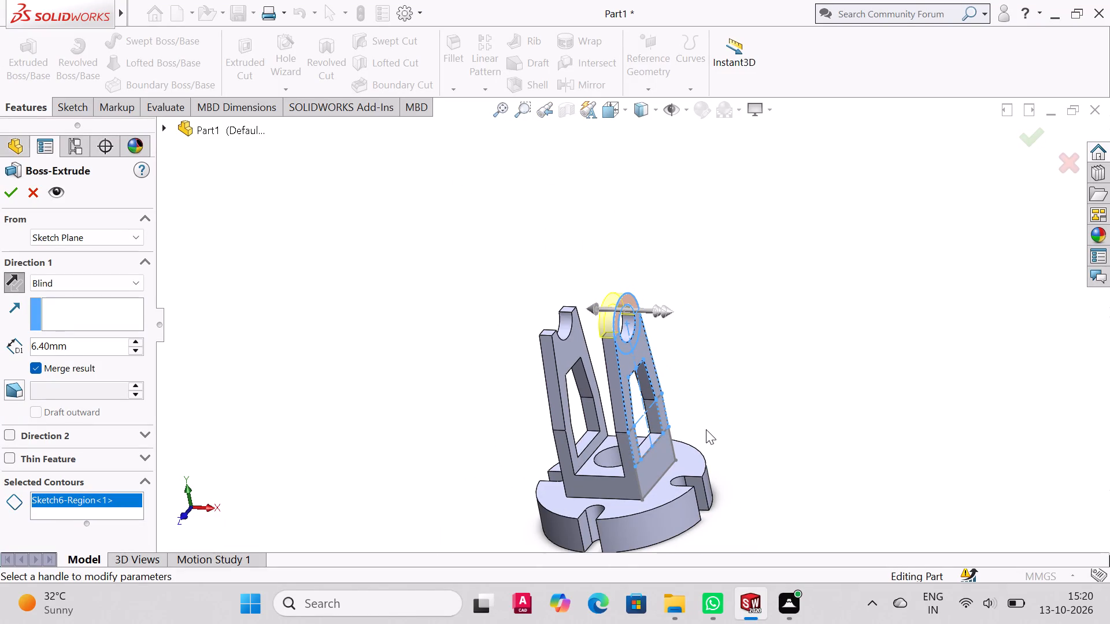
scroll(706, 429, up, 1)
scroll(706, 429, down, 3)
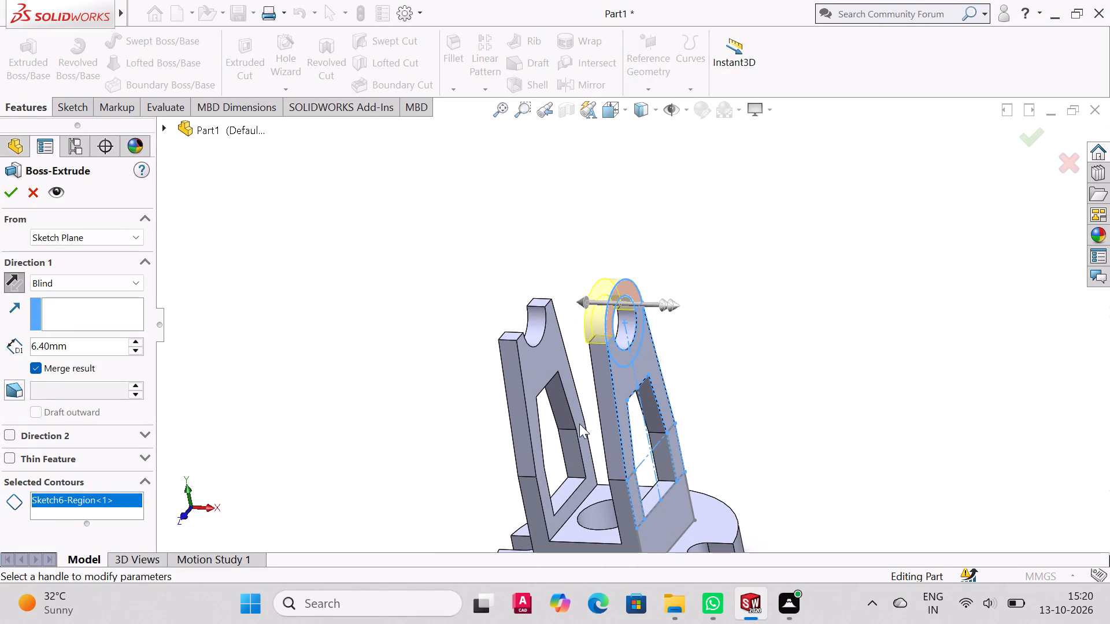
scroll(357, 374, down, 1)
middle_drag(368, 381, 398, 412)
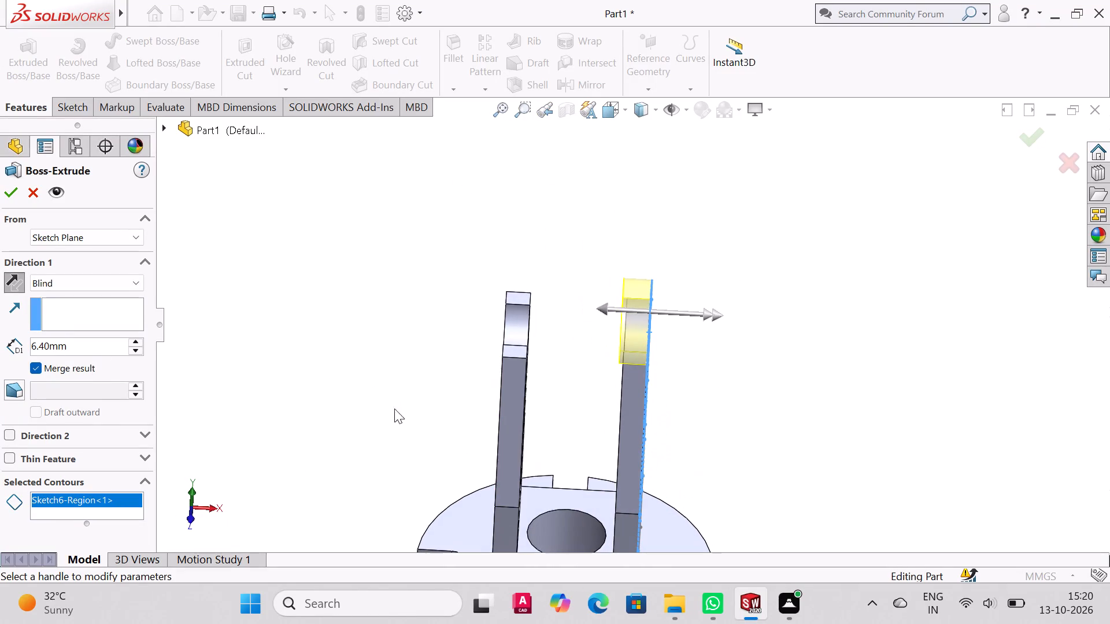
click(81, 347)
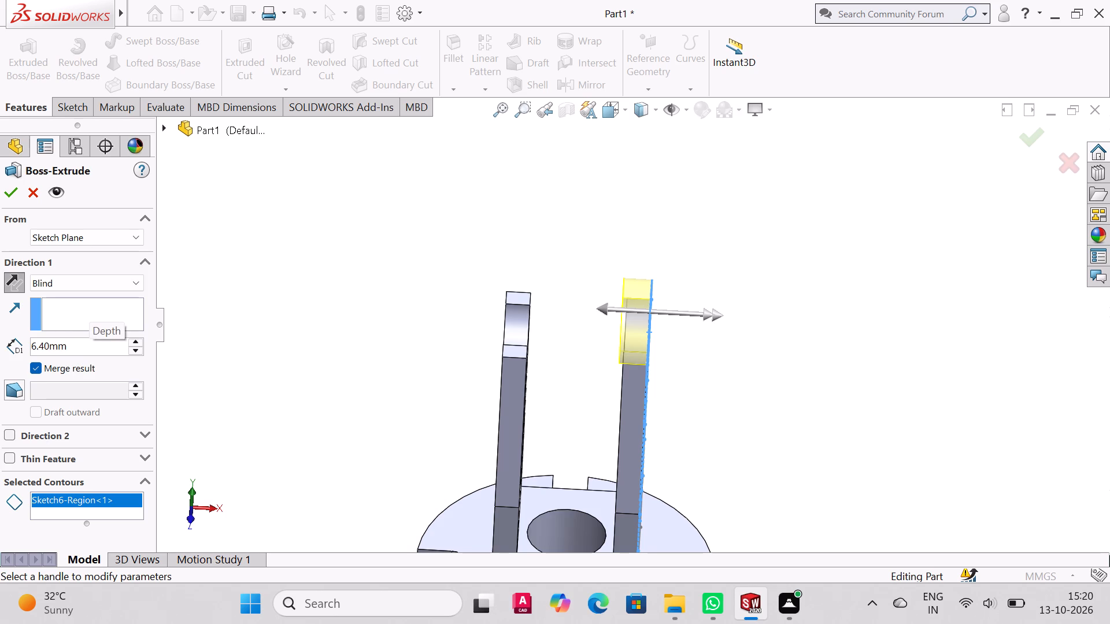
key(BackSpace)
key(BackSpace)
key(BackSpace)
key(BackSpace)
key(BackSpace)
key(BackSpace)
key(BackSpace)
key(BackSpace)
key(BackSpace)
key(BackSpace)
key(BackSpace)
key(BackSpace)
key(BackSpace)
key(BackSpace)
key(BackSpace)
key(BackSpace)
key(BackSpace)
key(BackSpace)
text(5.5)
key(Return)
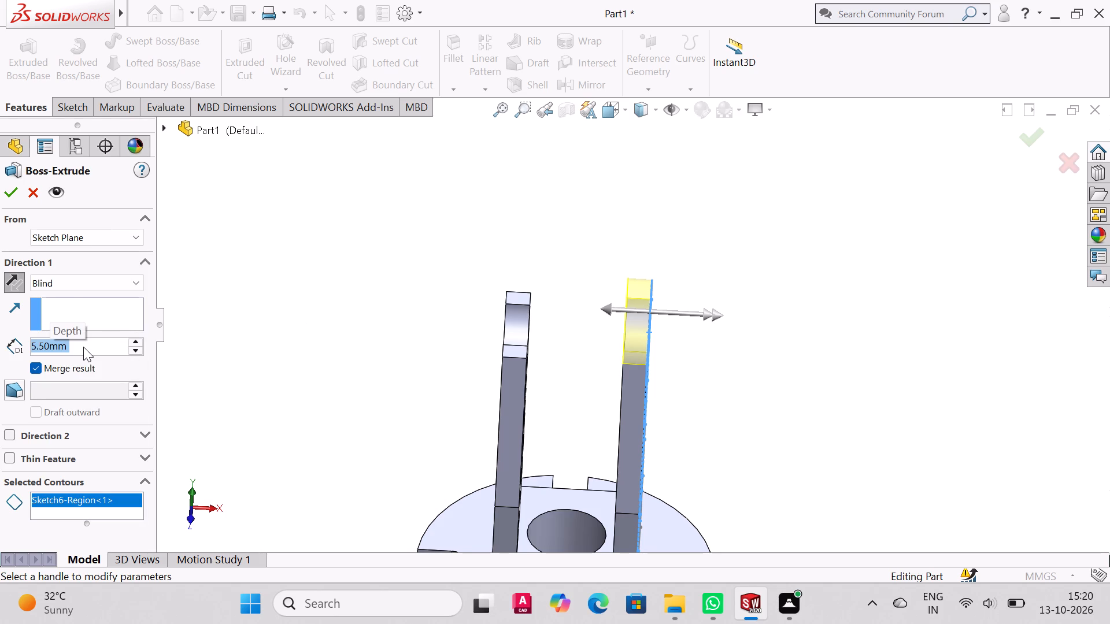
click(10, 190)
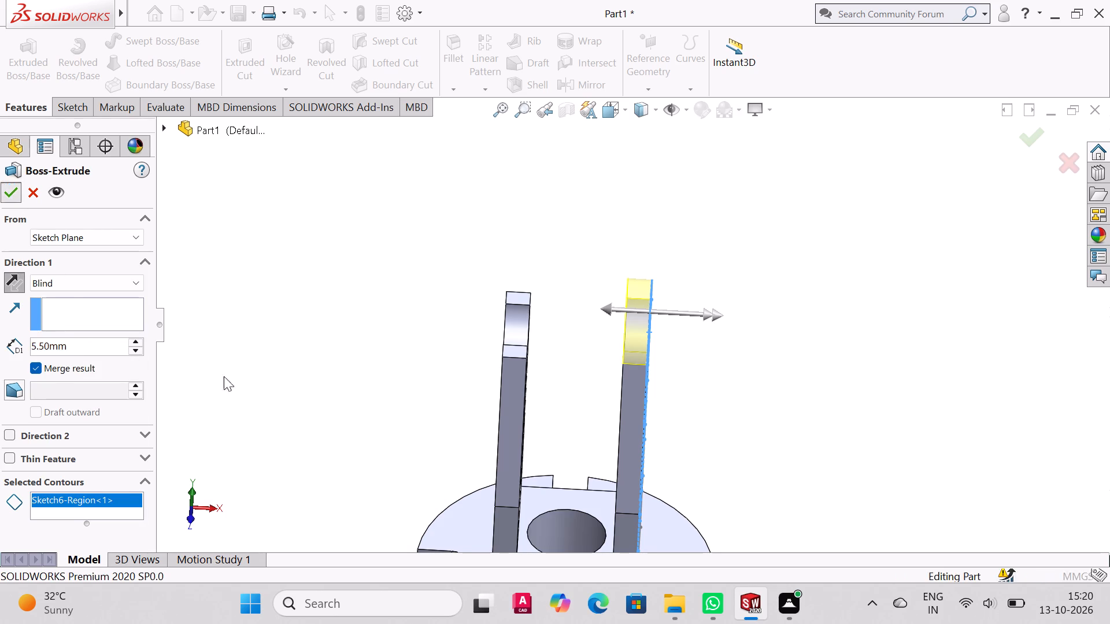
Start a new sketch on the outer face of the upright that still has the open semicircular notch.
middle_drag(743, 354, 739, 393)
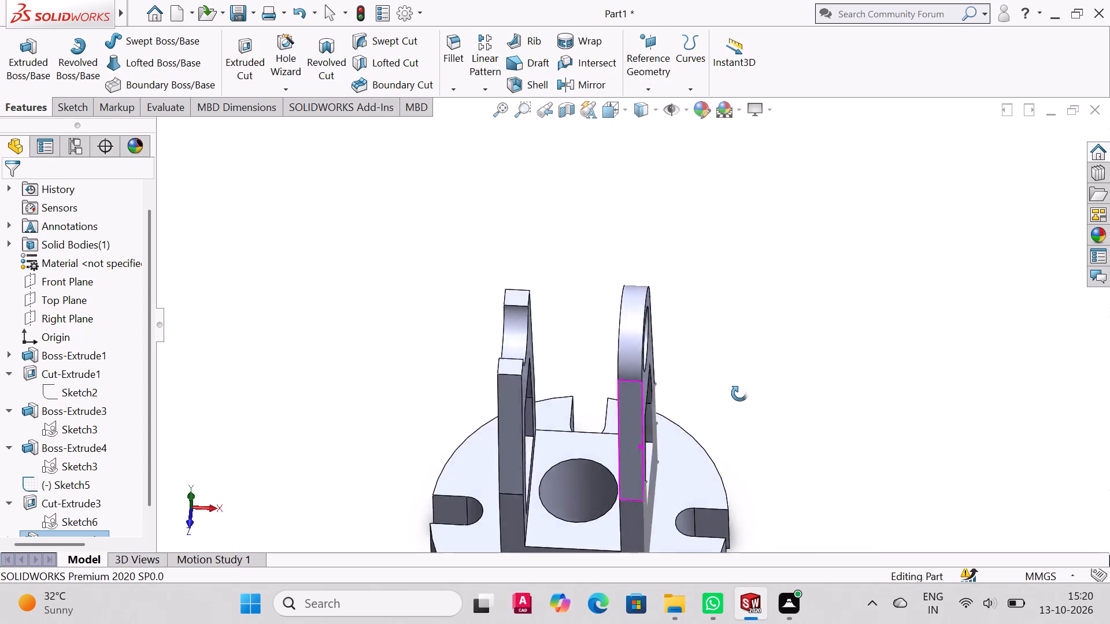
middle_drag(739, 393, 774, 406)
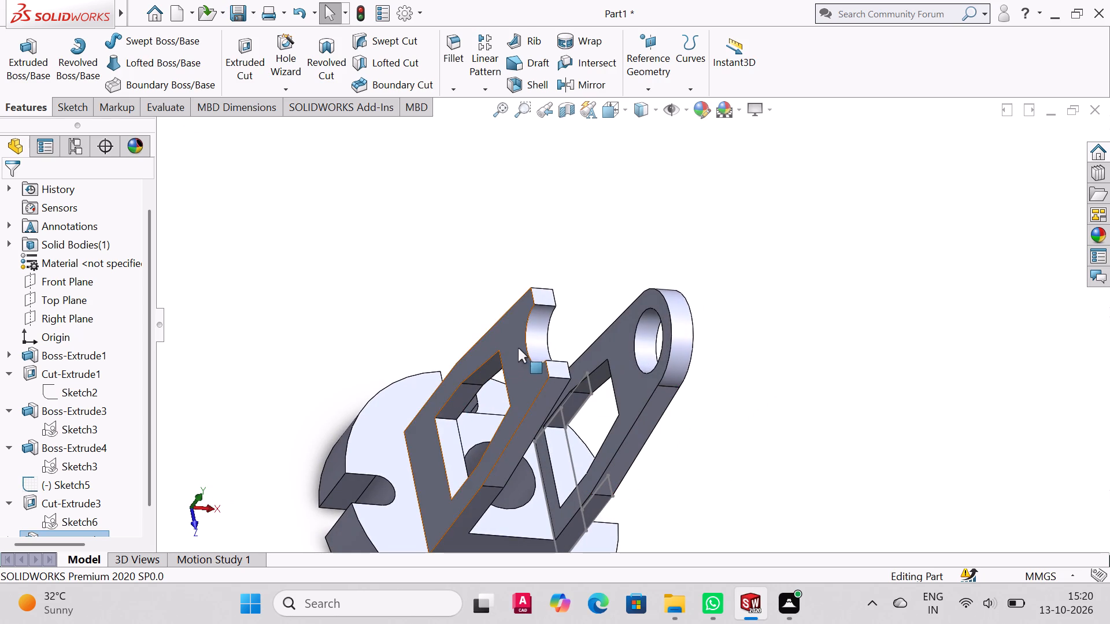
click(512, 352)
click(70, 109)
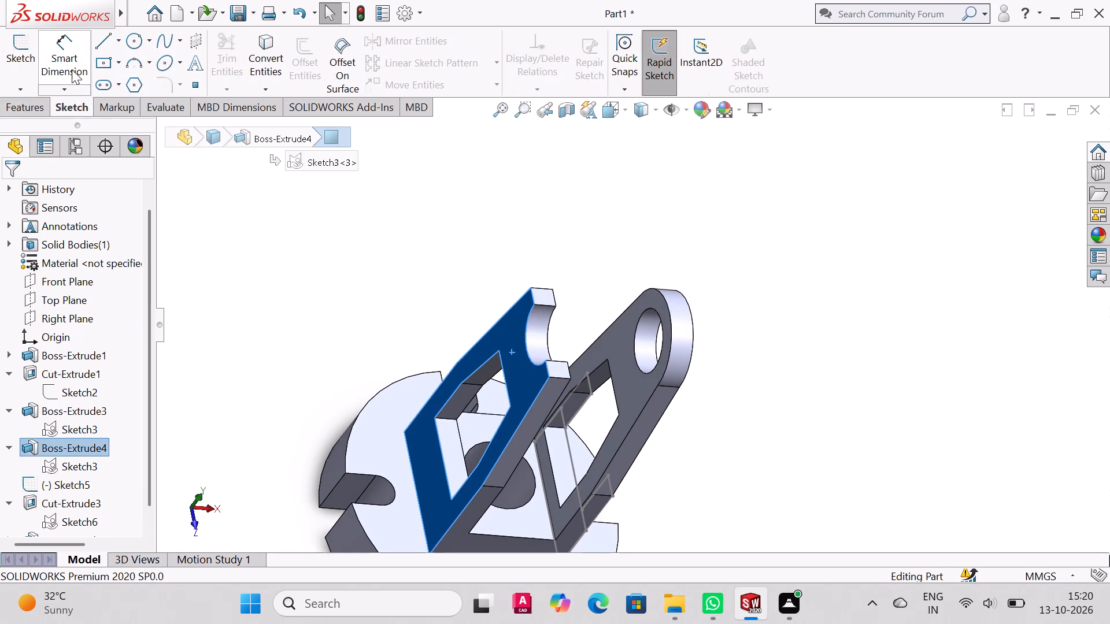
click(96, 44)
click(13, 194)
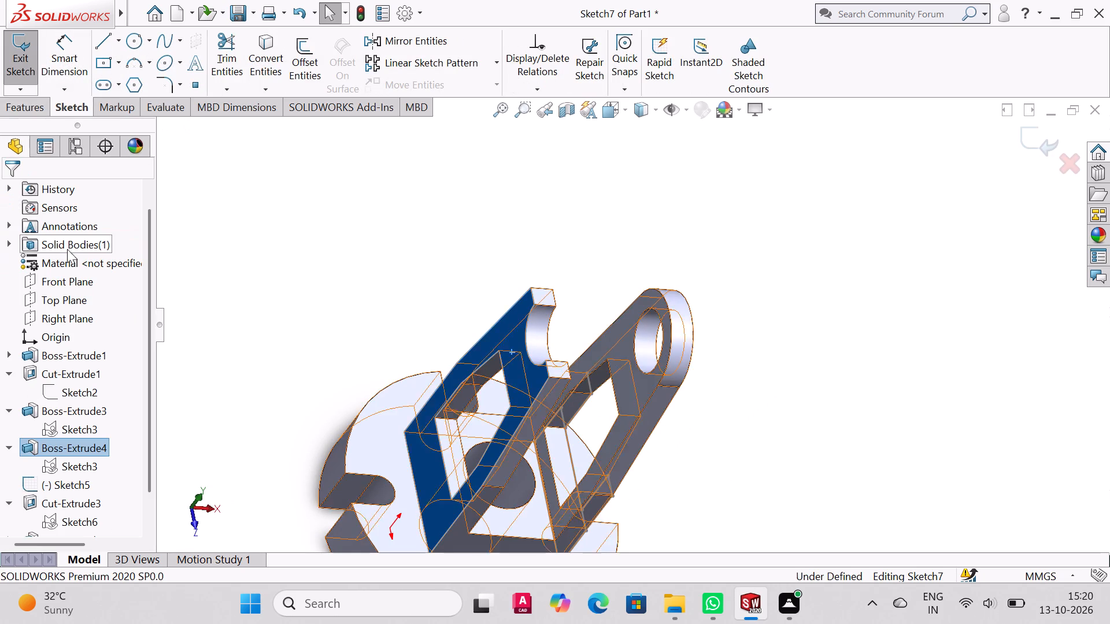
middle_drag(415, 351, 428, 350)
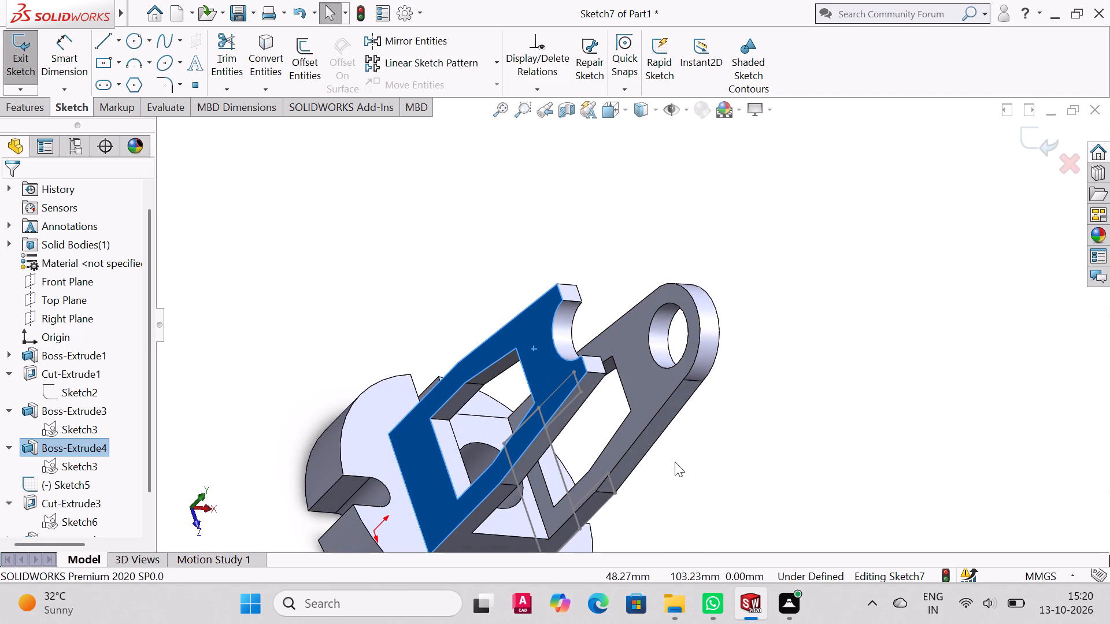
key(ctrl+5)
key(ctrl+4)
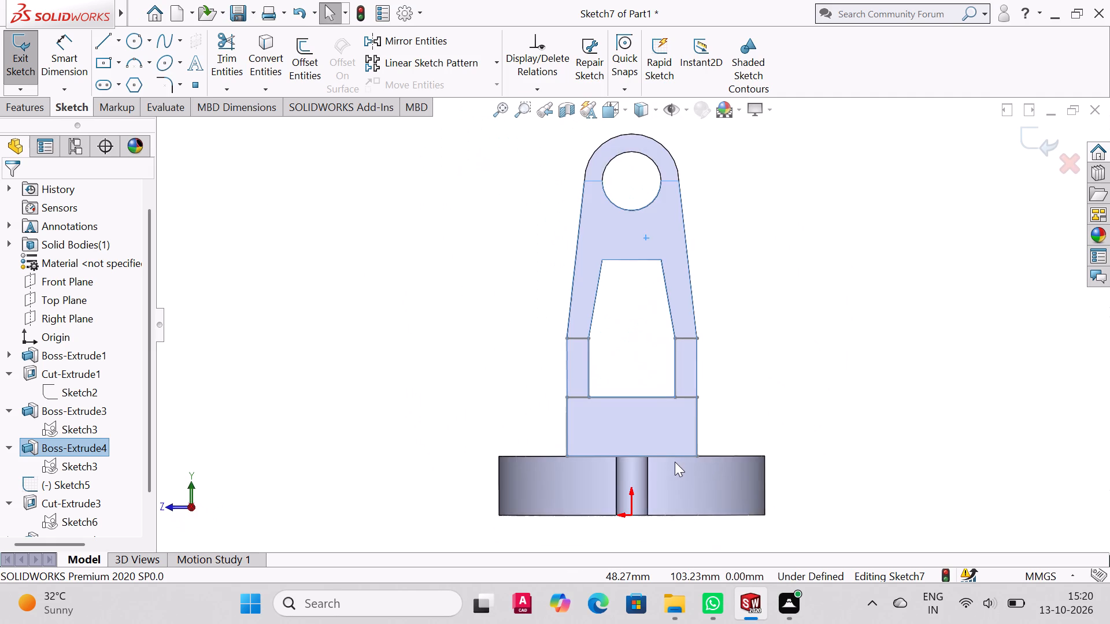
key(ctrl+6)
key(ctrl+3)
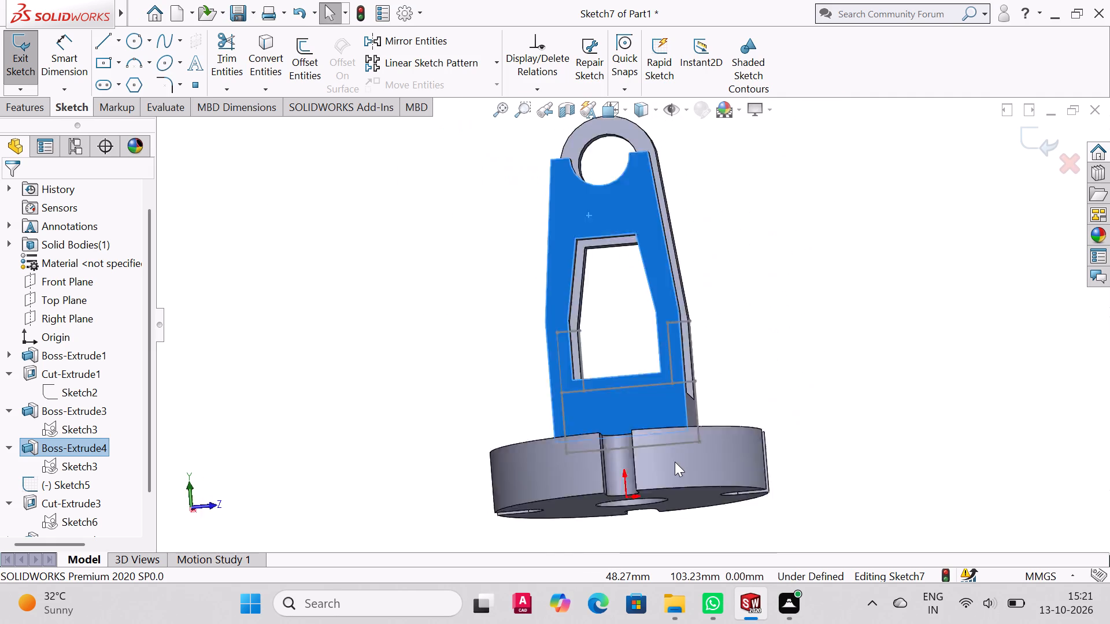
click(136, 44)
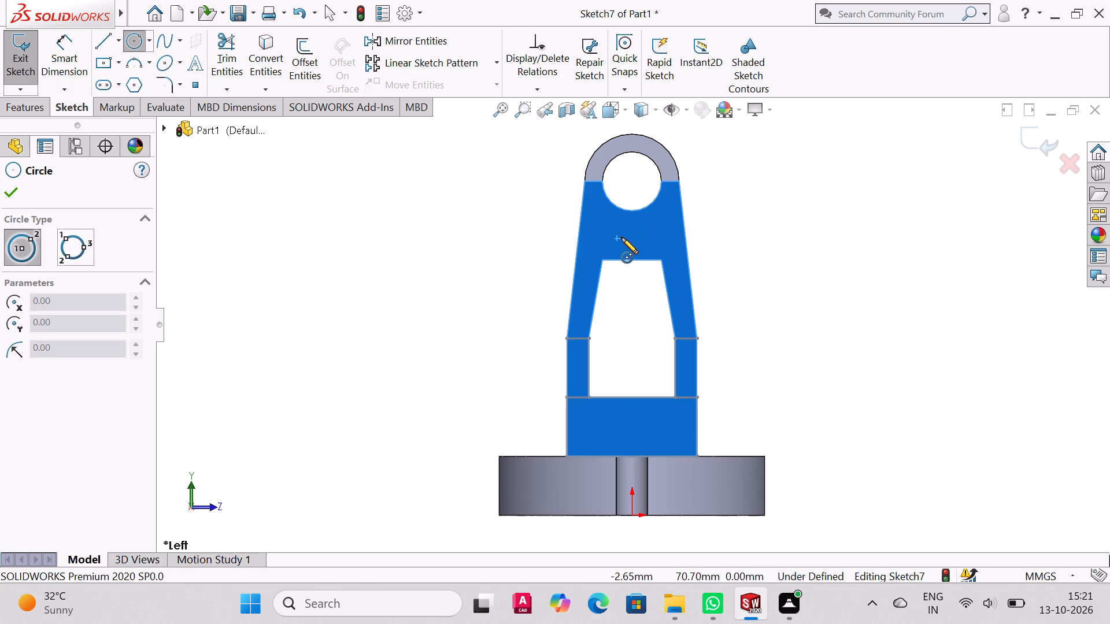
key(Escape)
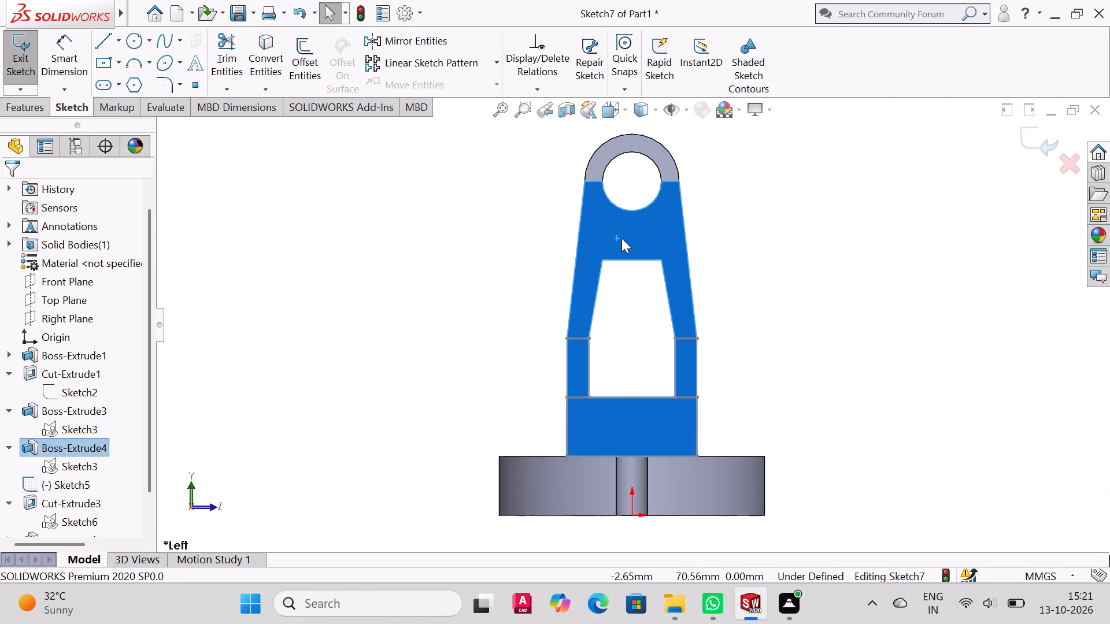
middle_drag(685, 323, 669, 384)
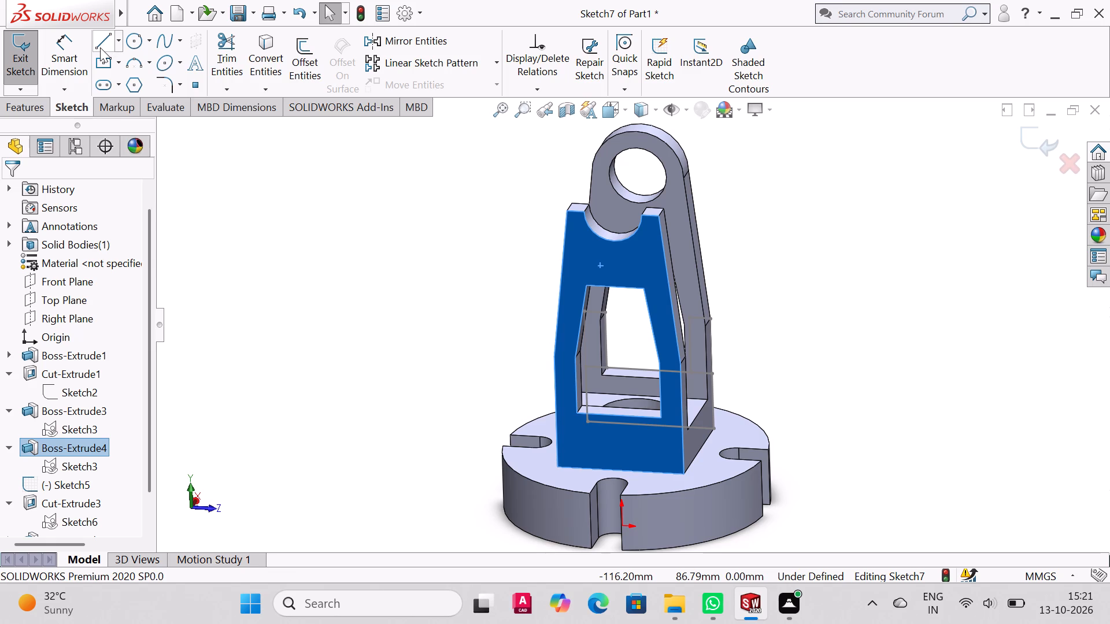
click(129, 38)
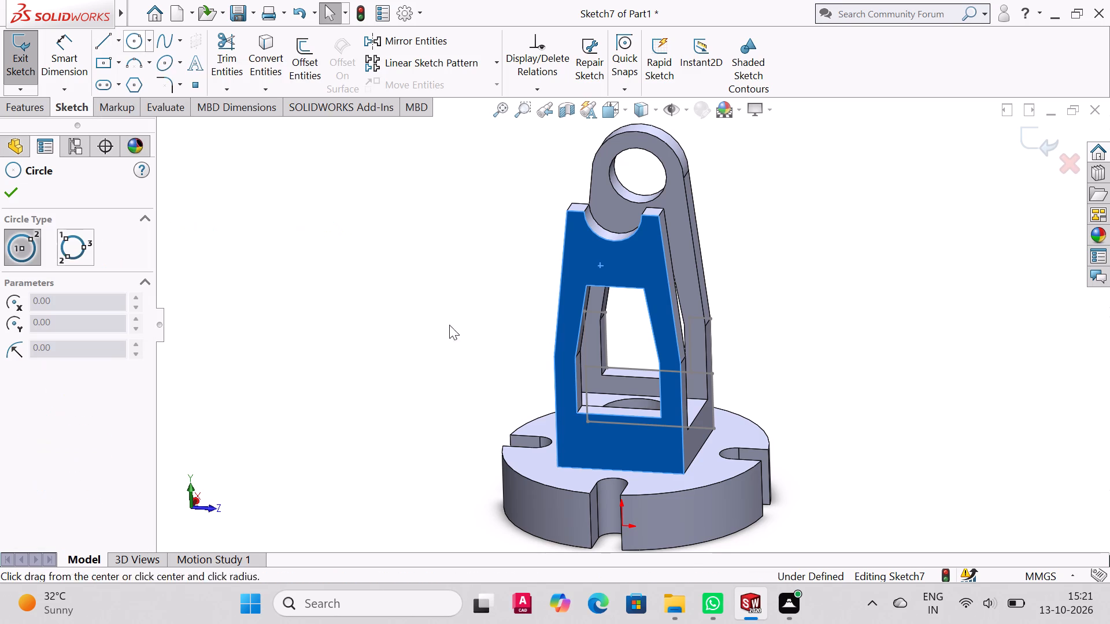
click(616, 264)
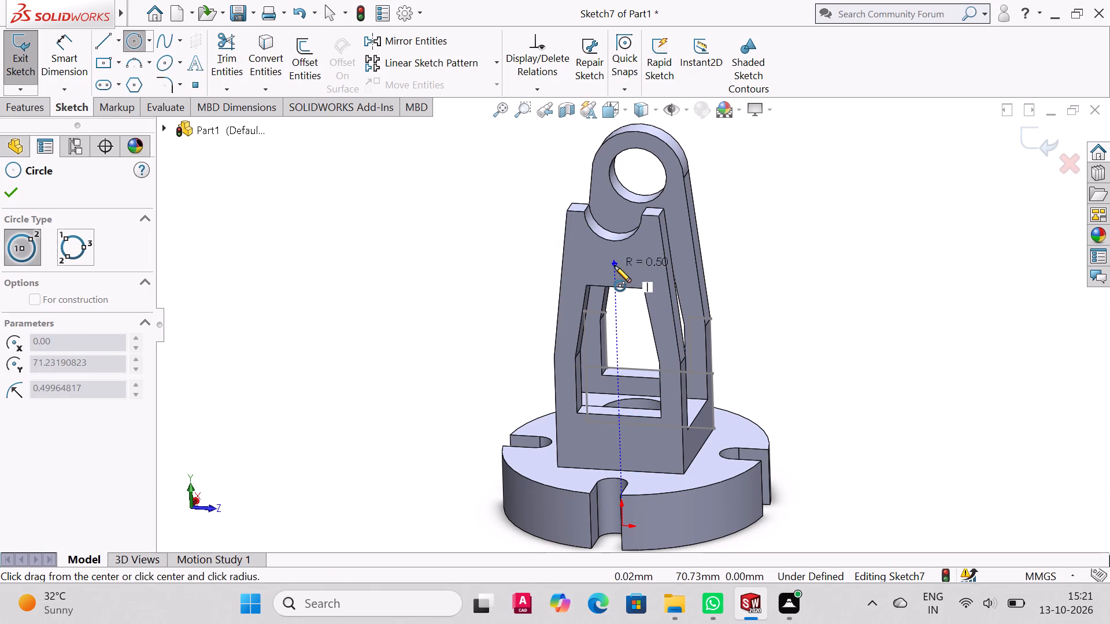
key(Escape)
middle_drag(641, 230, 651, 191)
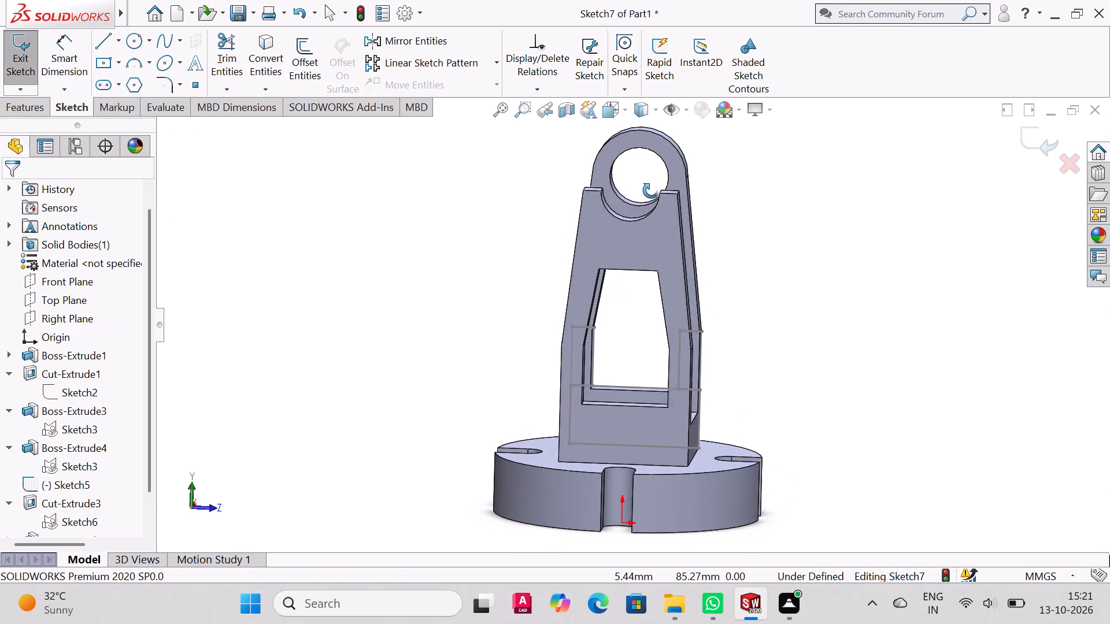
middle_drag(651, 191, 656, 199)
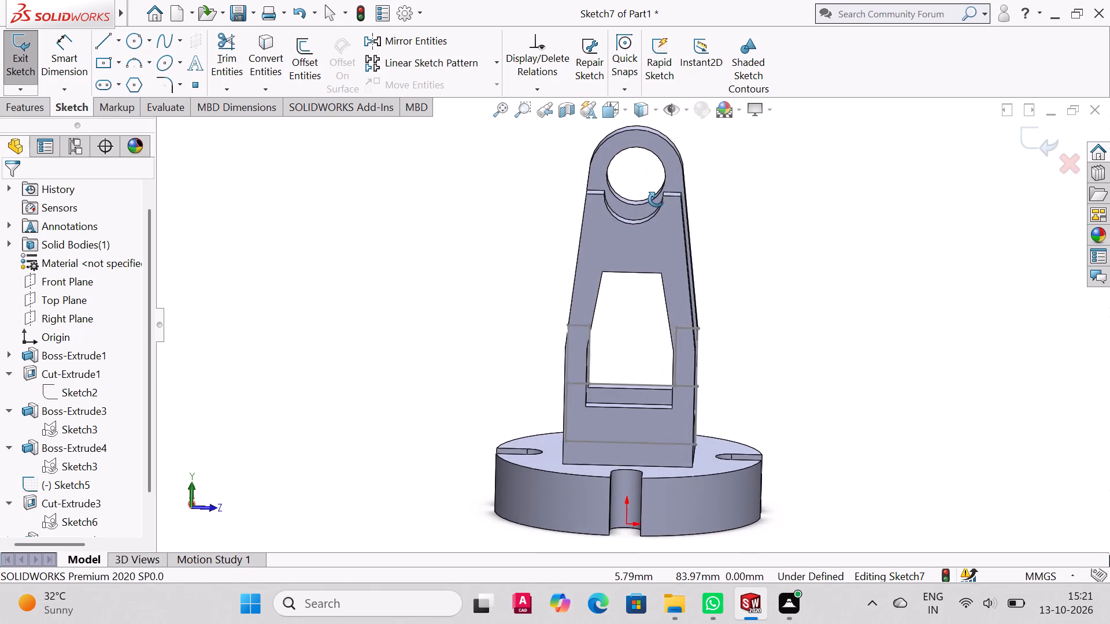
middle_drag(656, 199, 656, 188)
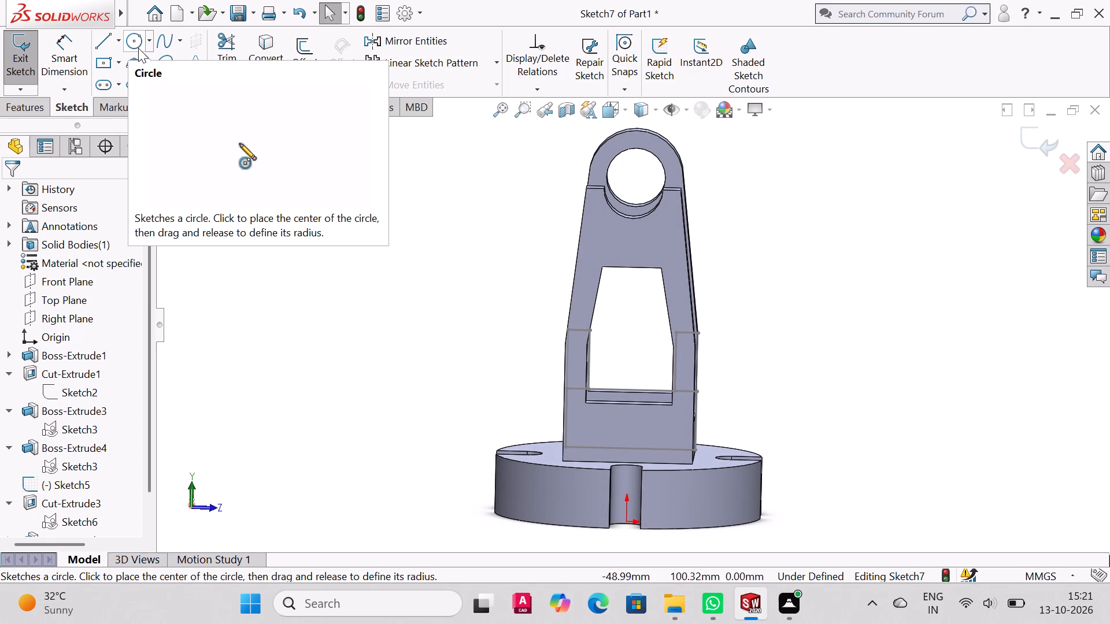
Sketch a circle of radius 7.5 mm centred on the upright's semicircular notch, matching the notch edge.
key(ctrl+2)
key(ctrl+3)
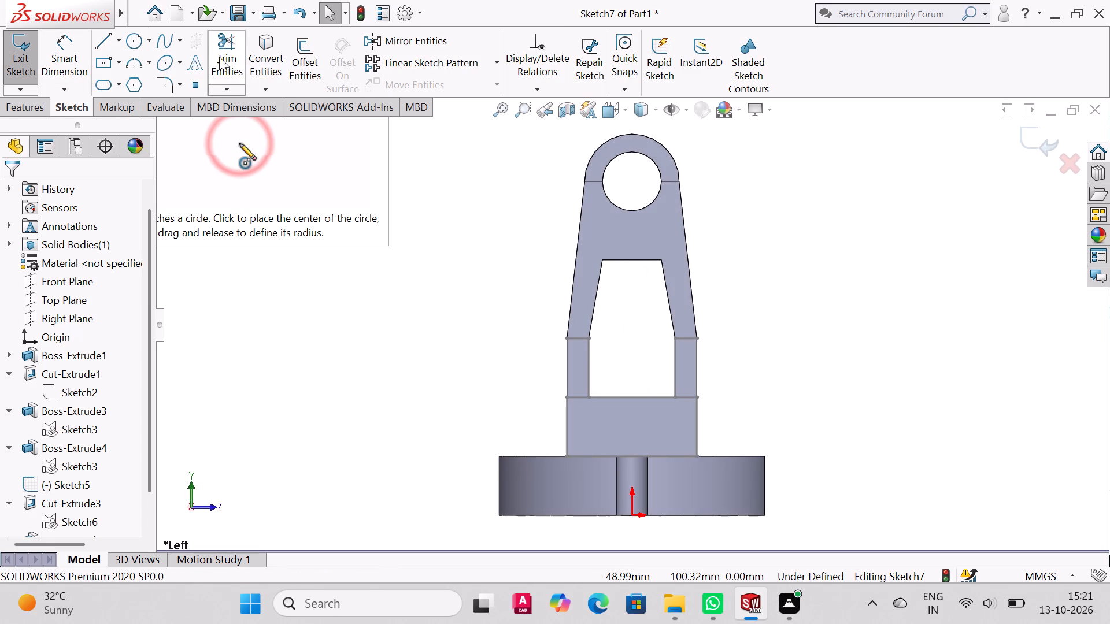
click(137, 43)
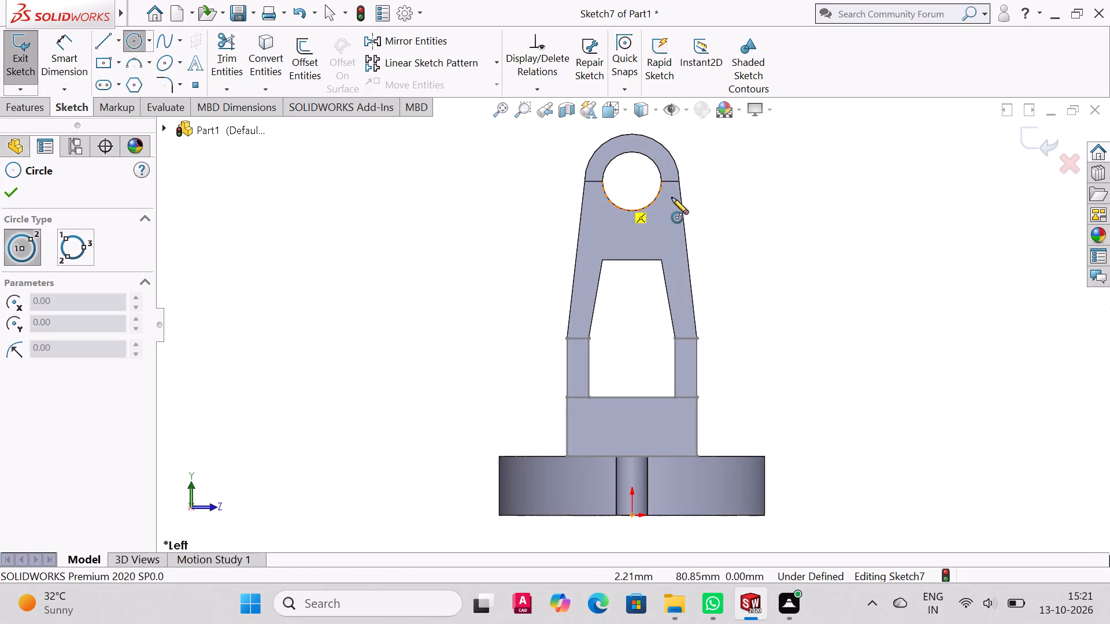
click(631, 181)
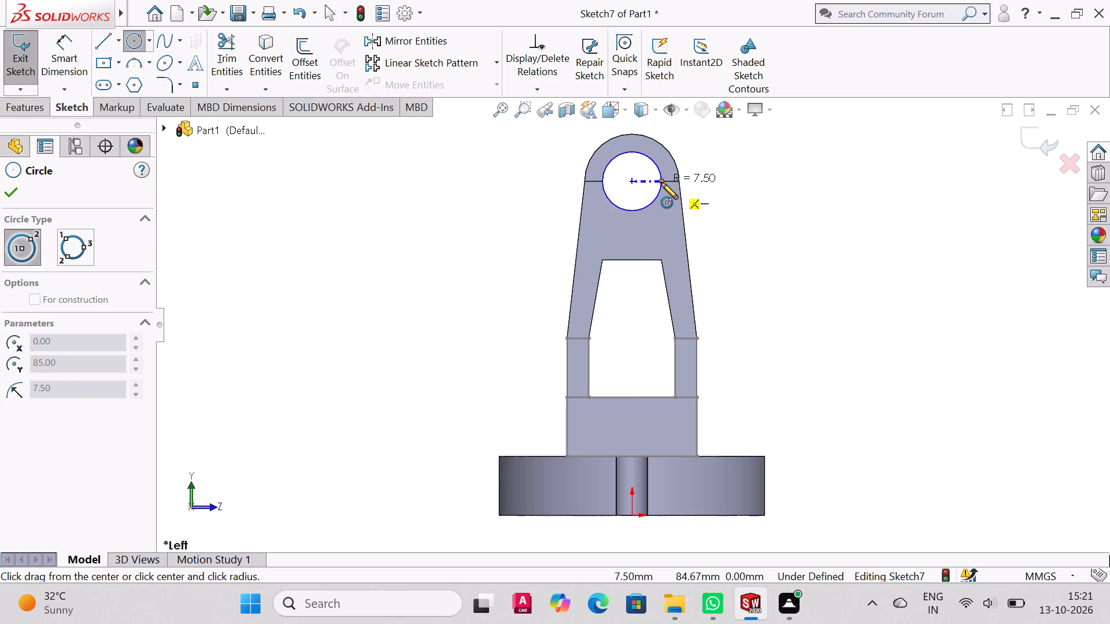
click(661, 183)
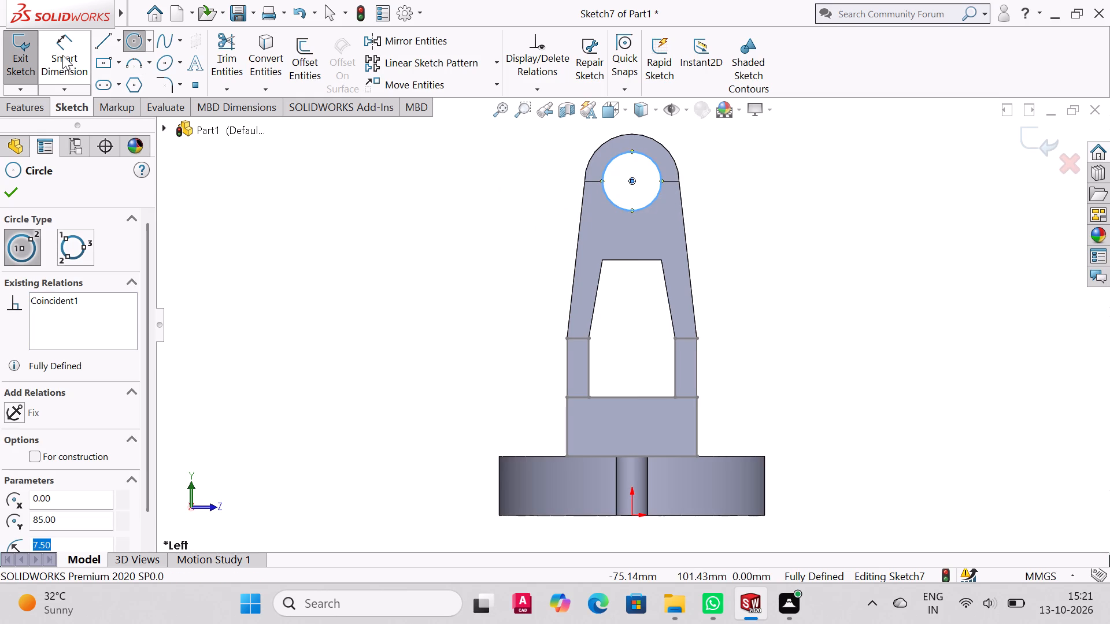
Sketch a second, concentric circle of radius 12 mm reaching the upright's outer top corners.
click(133, 42)
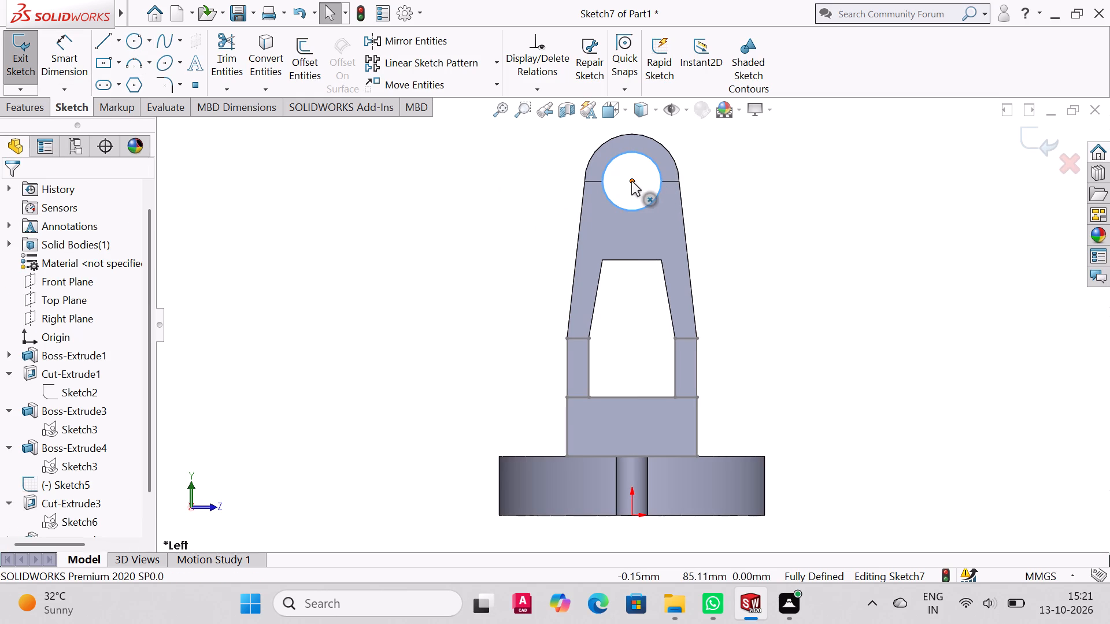
click(631, 181)
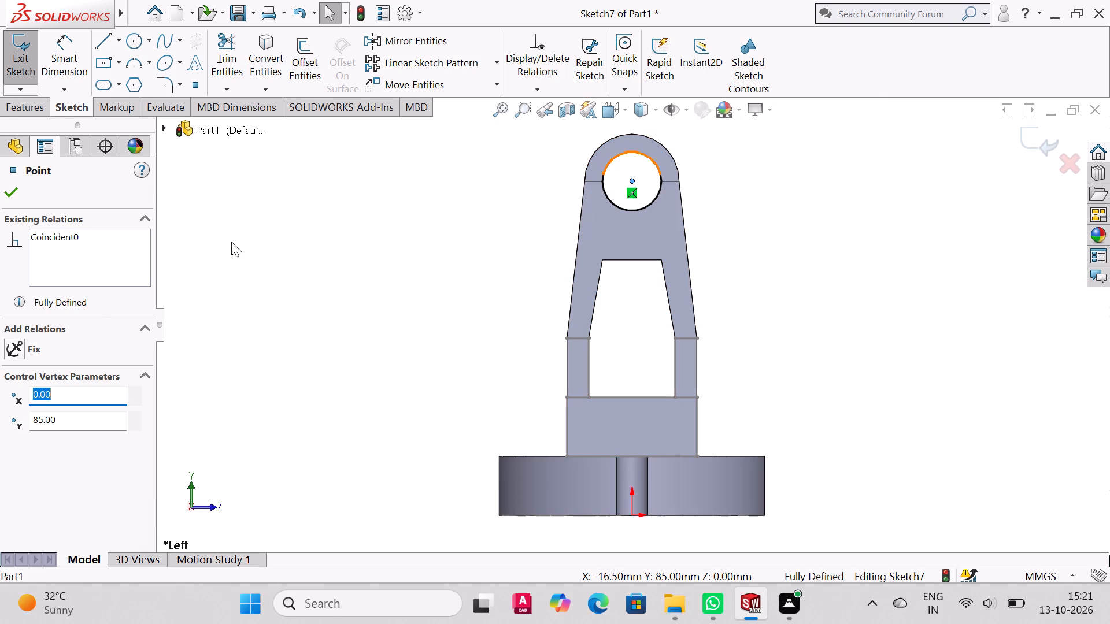
key(Escape)
click(135, 42)
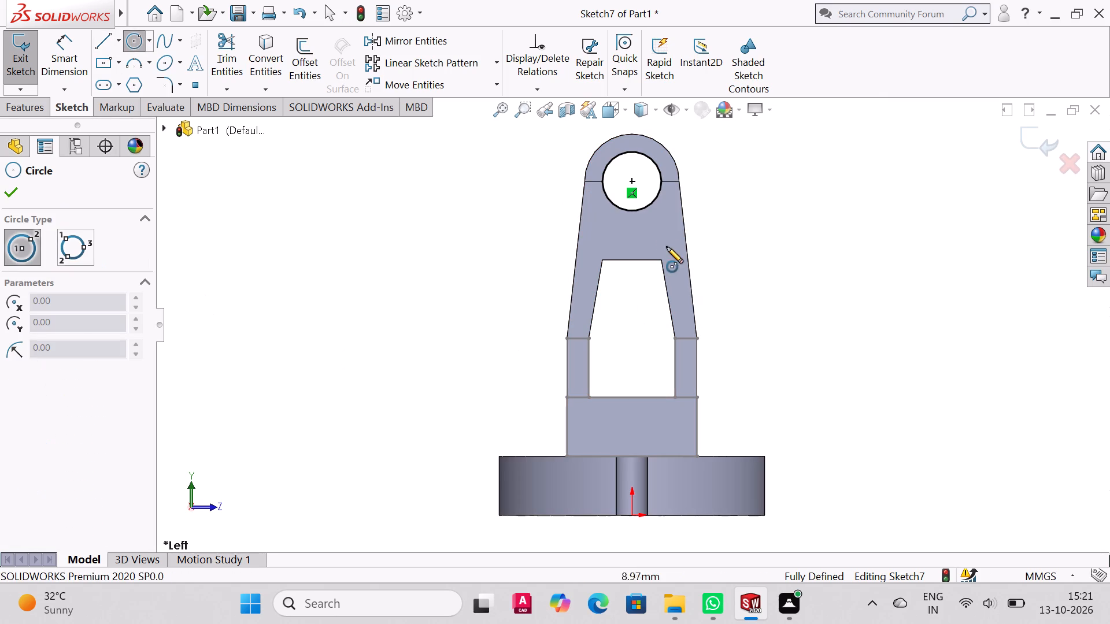
click(633, 180)
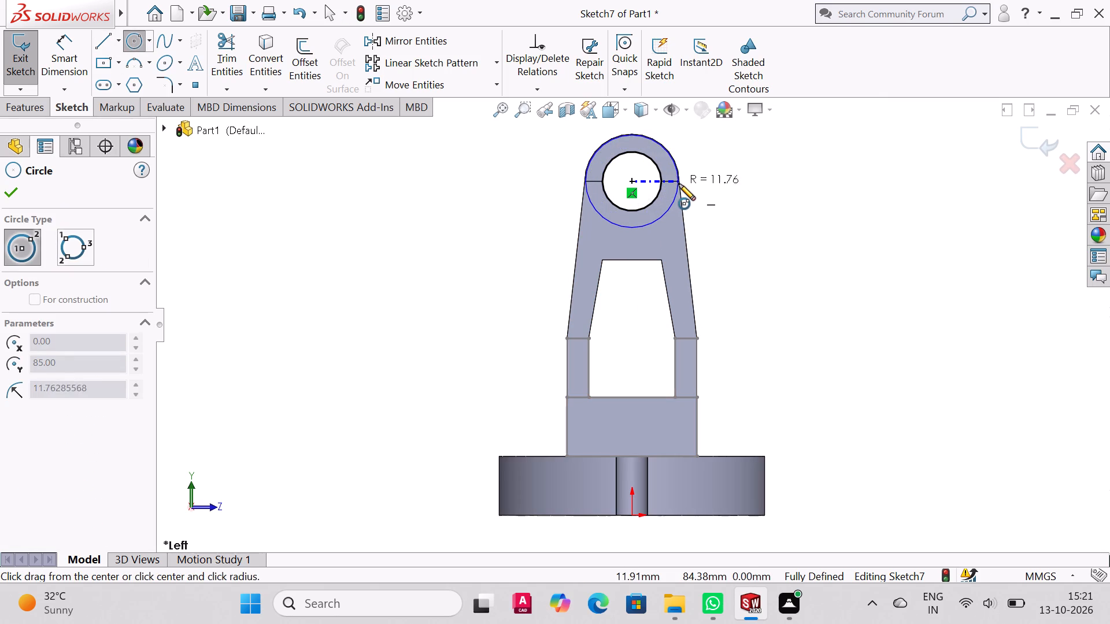
click(679, 181)
right_click(679, 181)
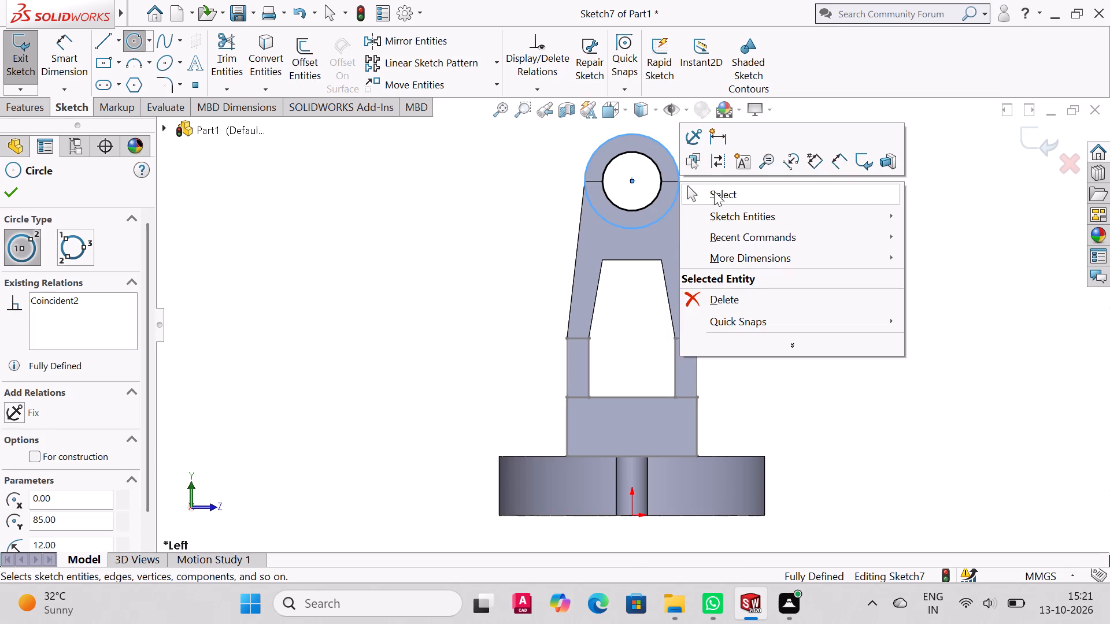
click(715, 191)
Draw two horizontal 4.5 mm lines joining the inner and outer circles along the notch's two top edges.
middle_drag(850, 268, 823, 324)
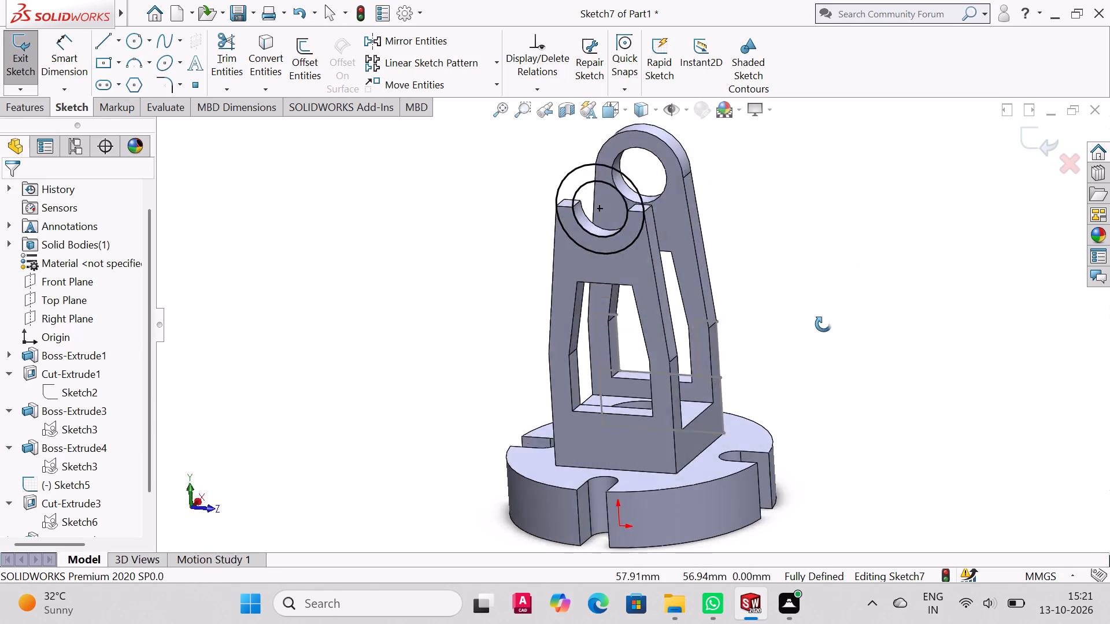
middle_drag(823, 324, 843, 315)
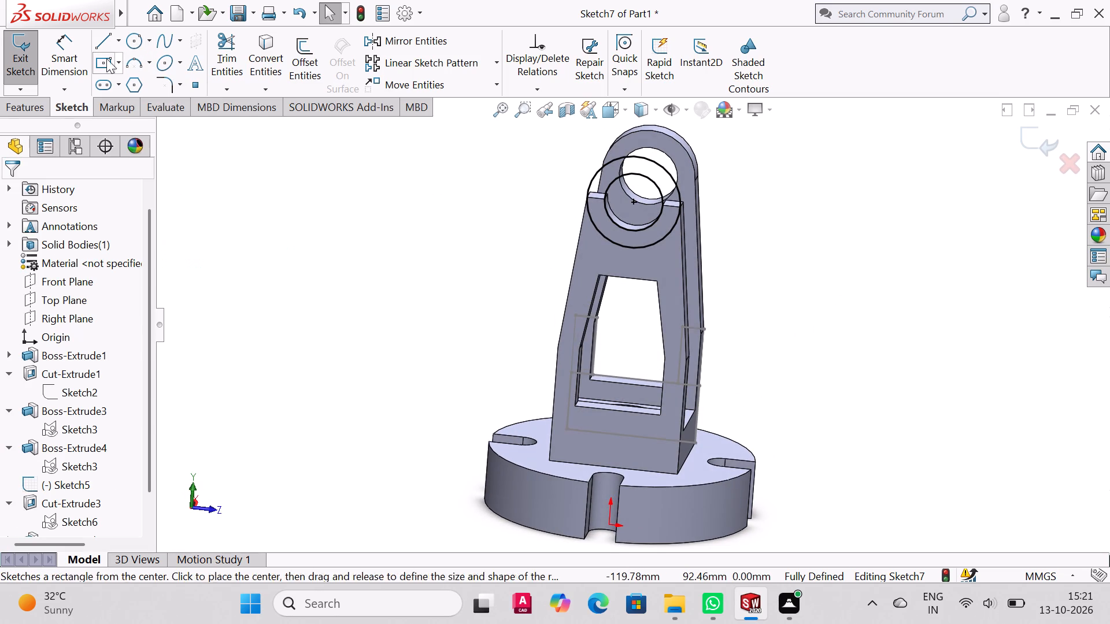
click(100, 43)
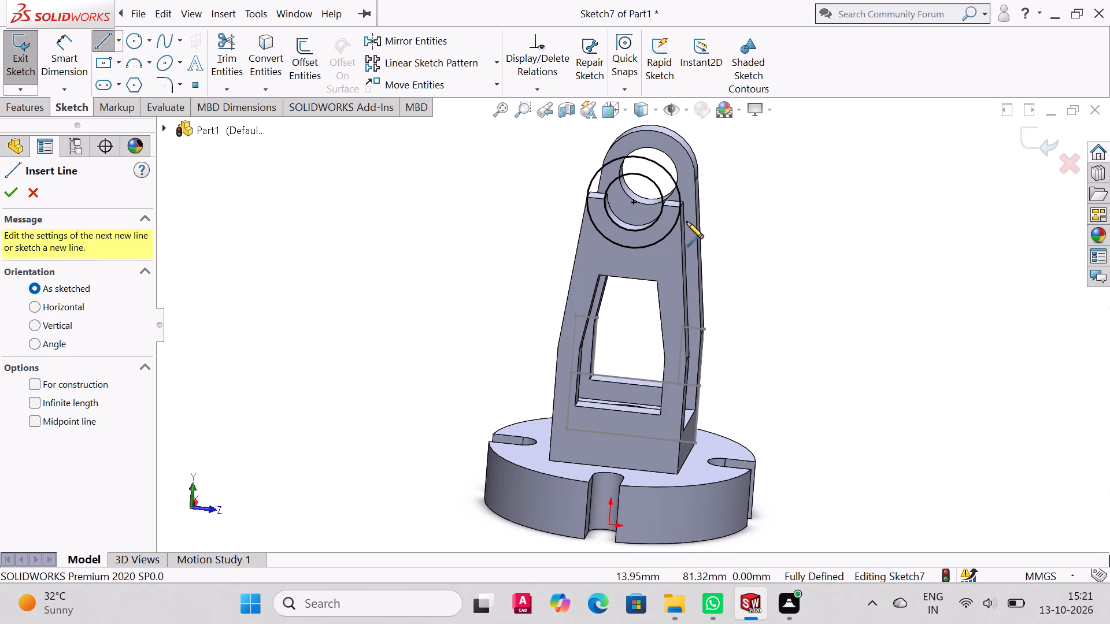
click(663, 206)
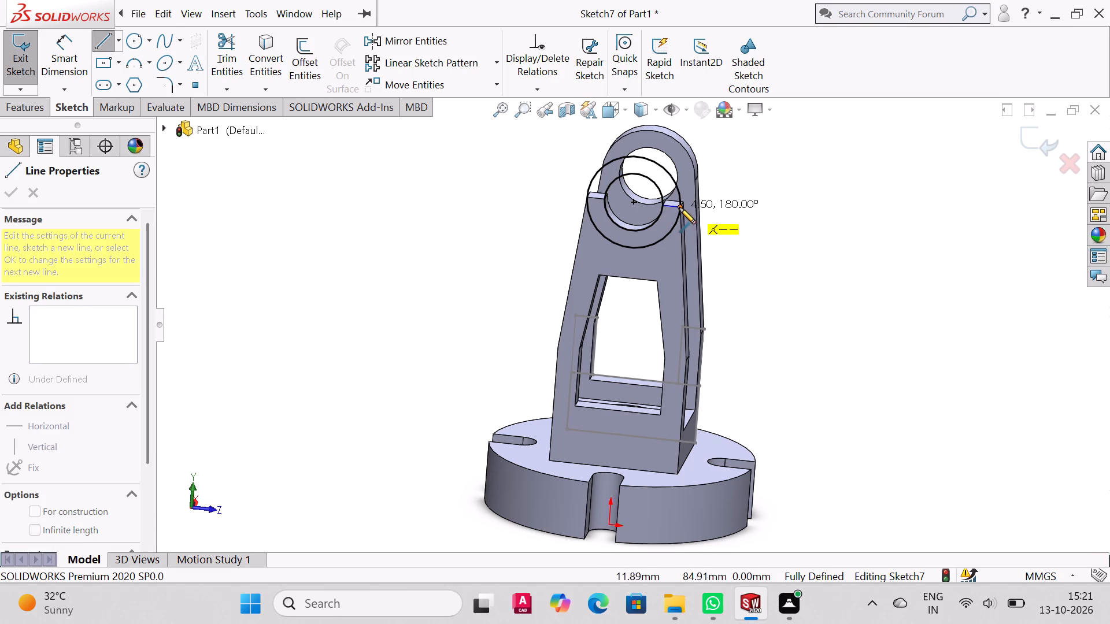
click(679, 207)
right_click(678, 207)
click(709, 216)
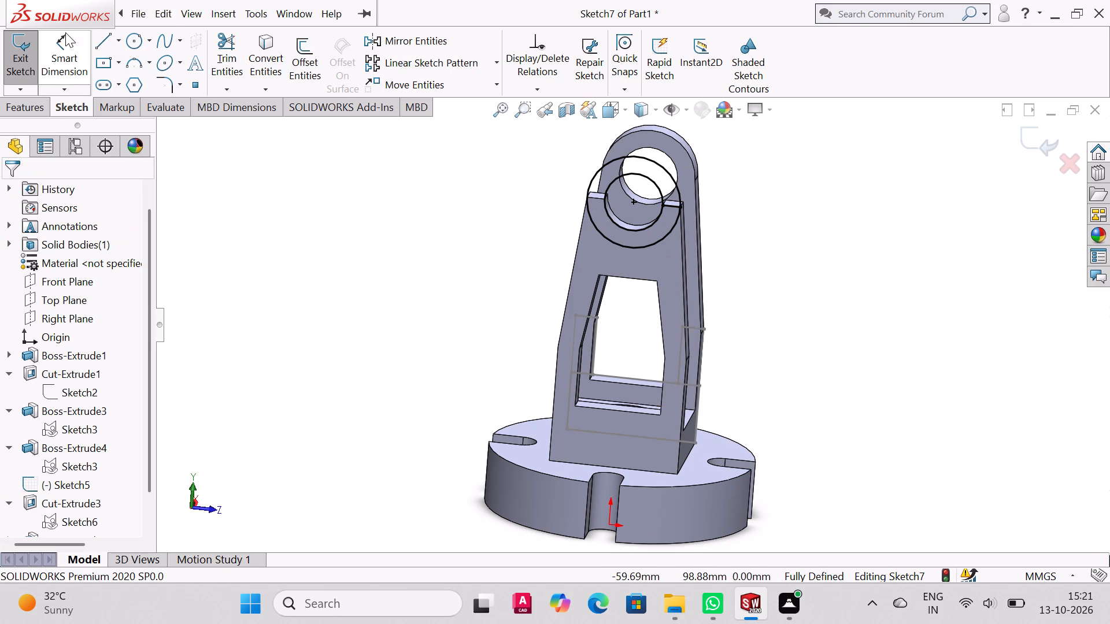
click(107, 42)
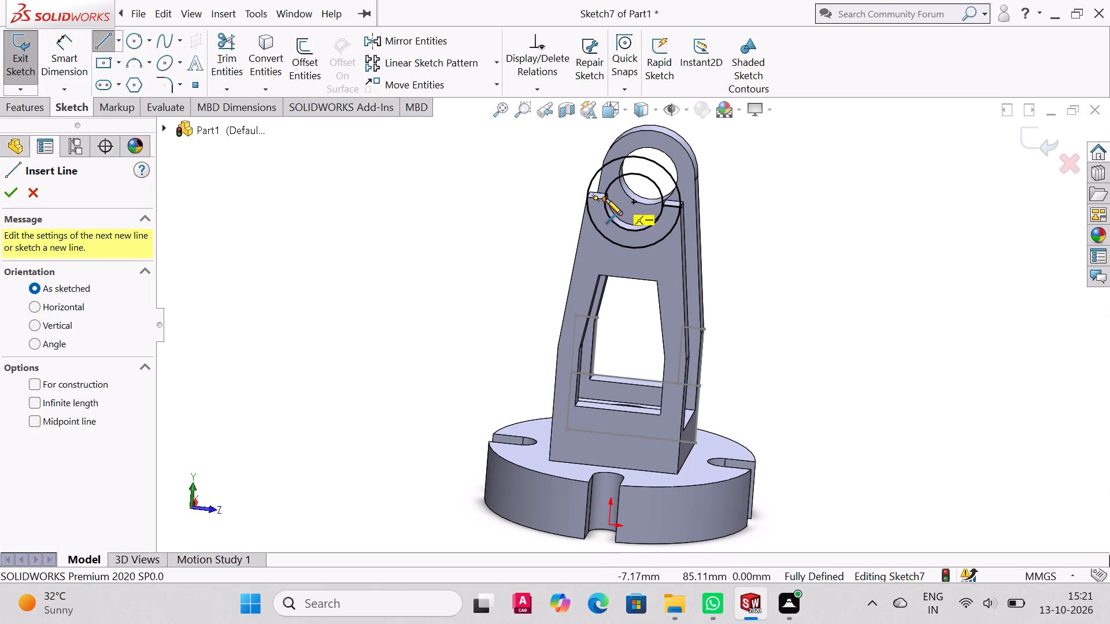
click(606, 199)
click(588, 198)
right_click(588, 198)
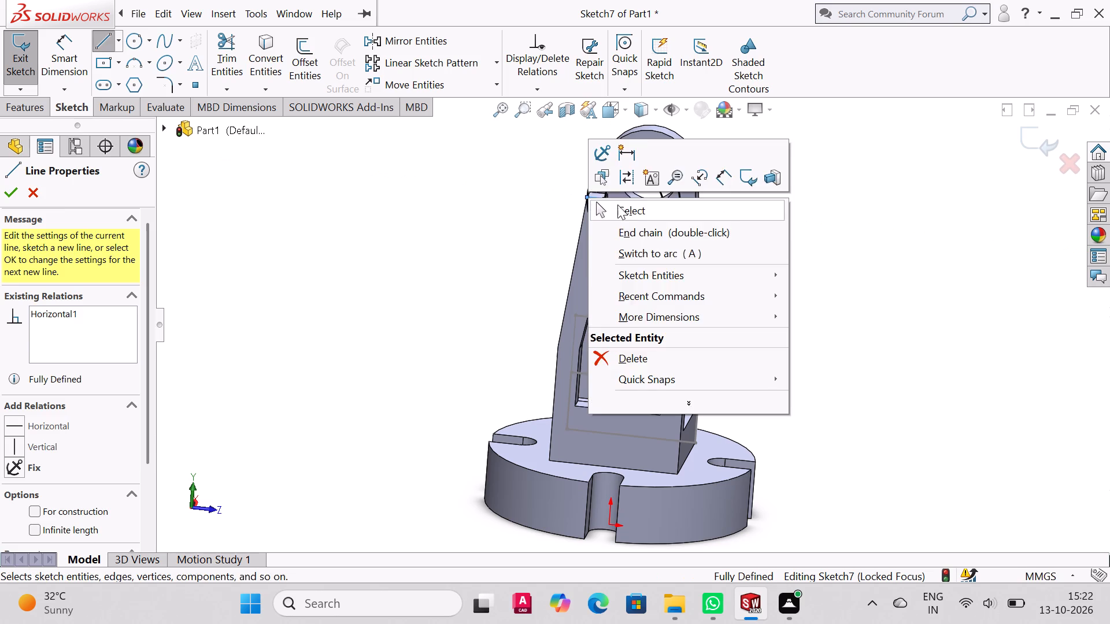
click(622, 206)
Trim away the lower halves of both circles to leave a closed half-ring profile, and exit the sketch.
click(239, 46)
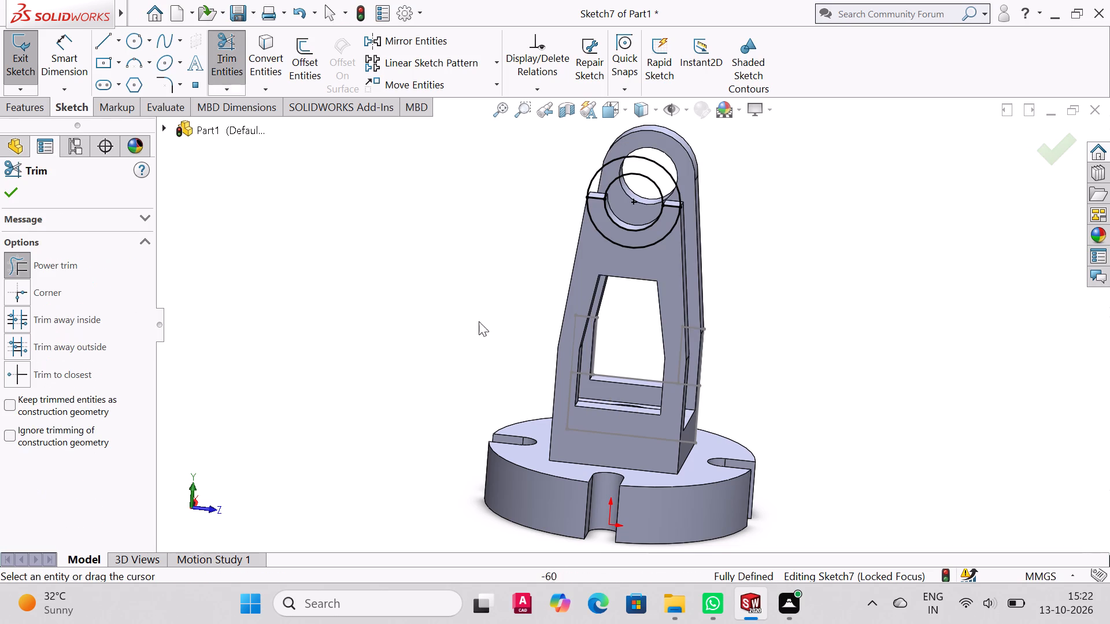
drag(580, 263, 601, 231)
drag(608, 237, 627, 218)
click(21, 186)
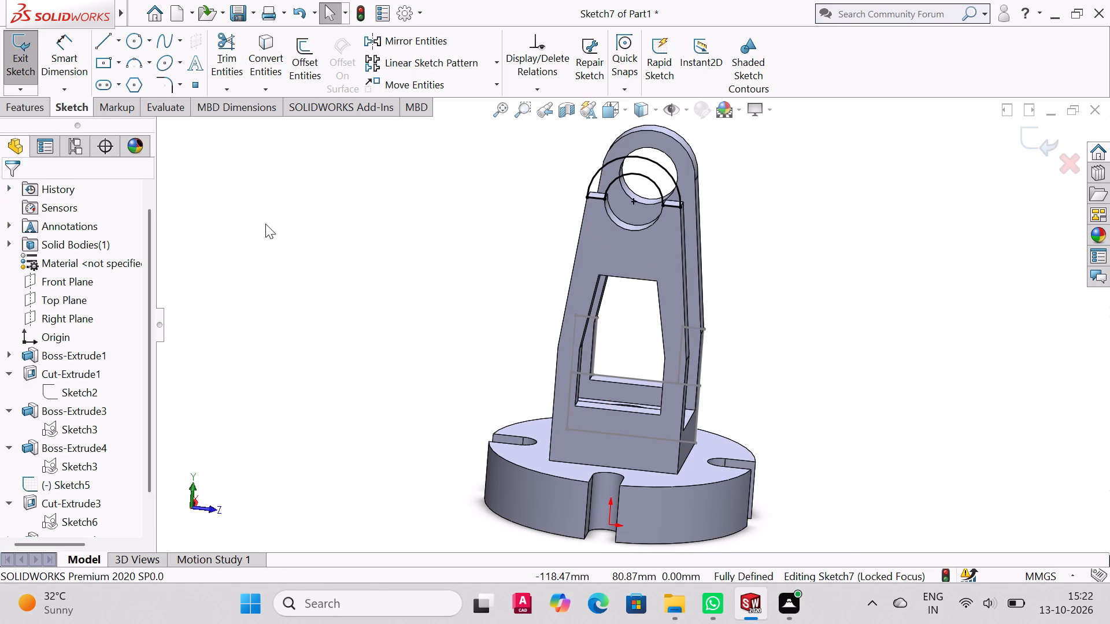
click(36, 118)
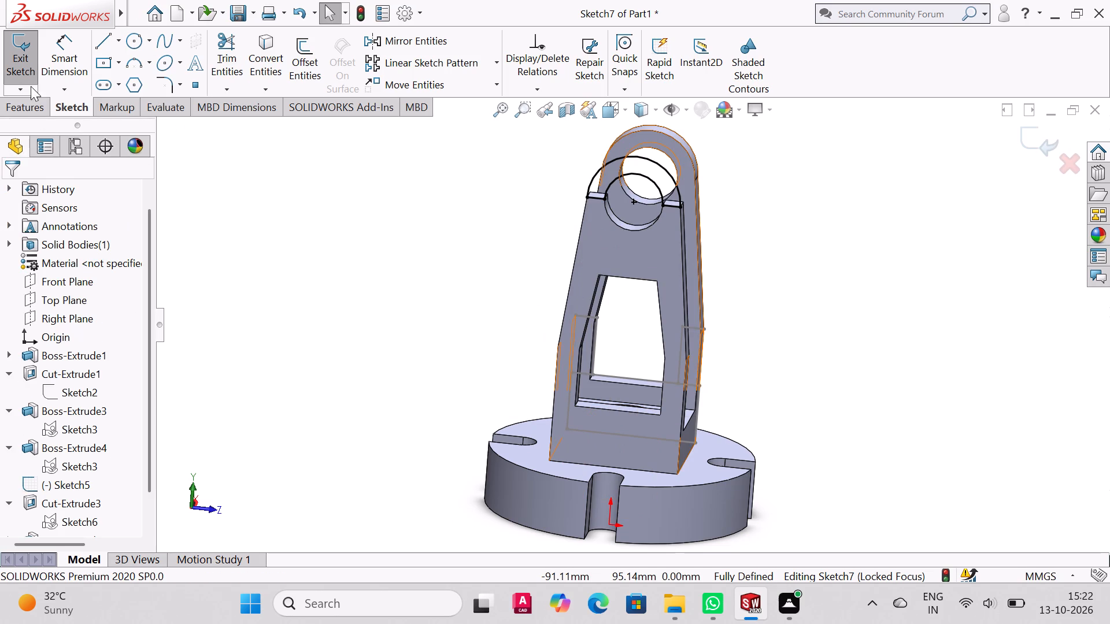
click(29, 64)
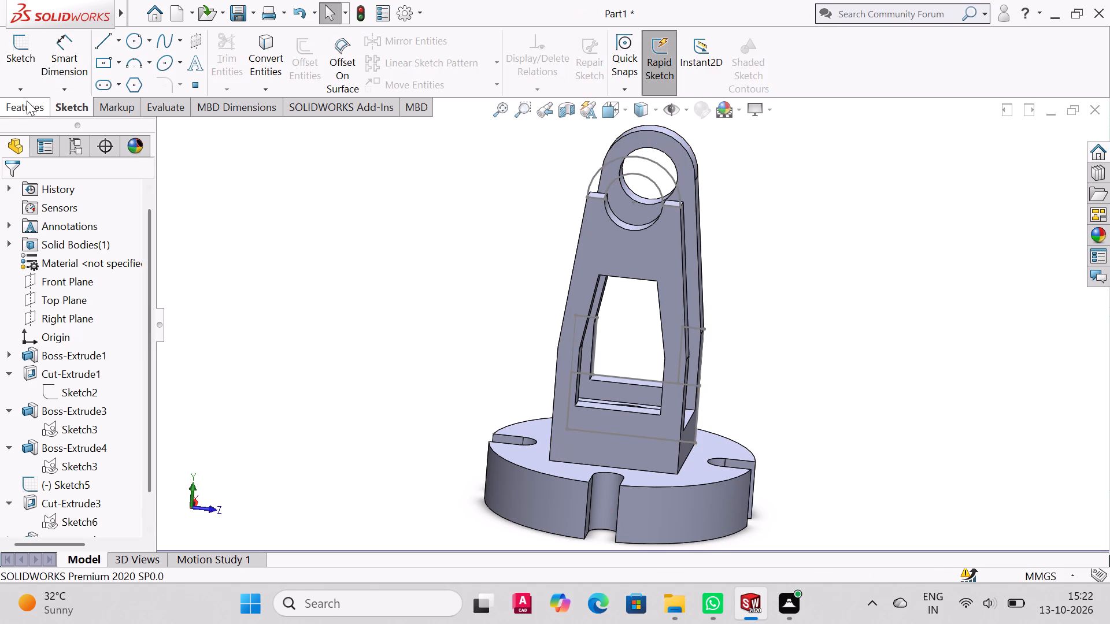
Extrude the half-ring sketch as a boss 5.5 mm inward, toward the other upright, merged with the body.
click(25, 102)
click(31, 46)
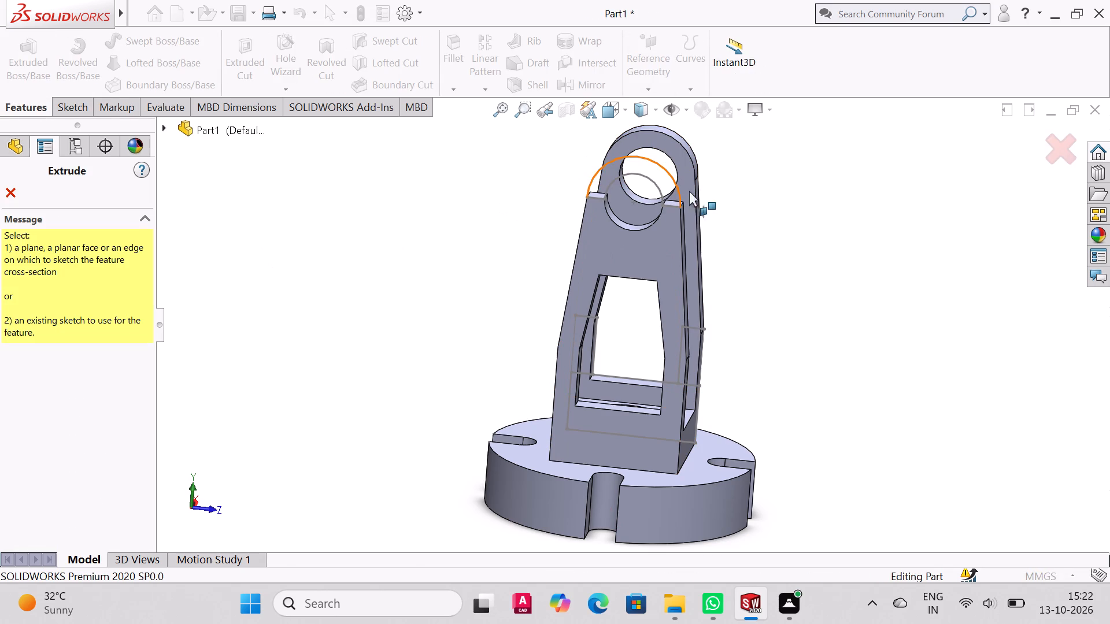
click(1050, 152)
scroll(46, 389, down, 5)
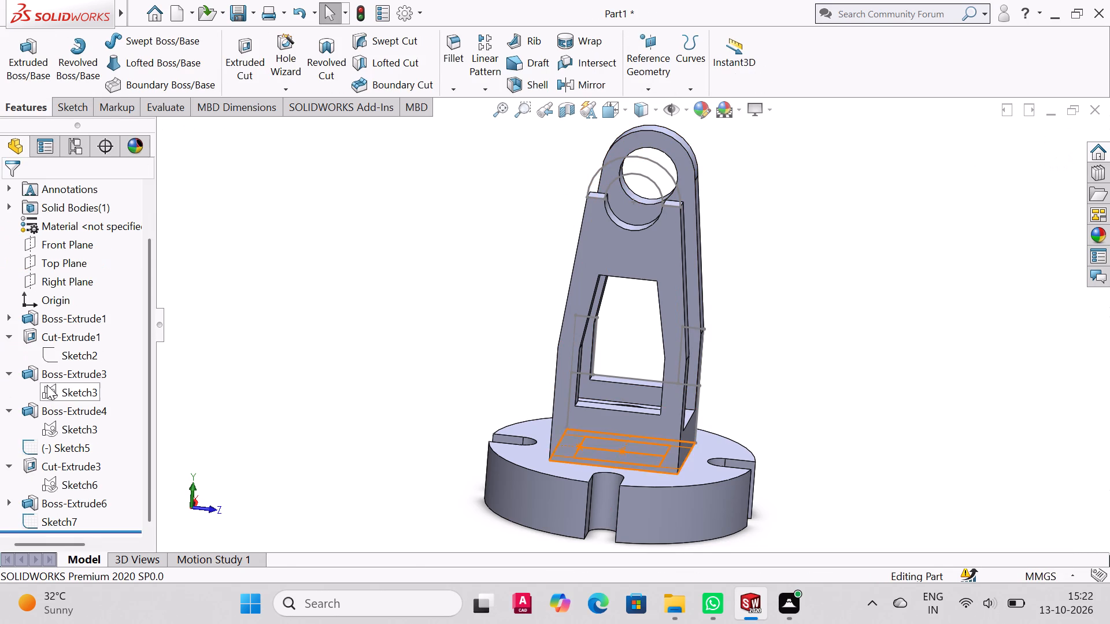
scroll(47, 385, down, 2)
click(27, 526)
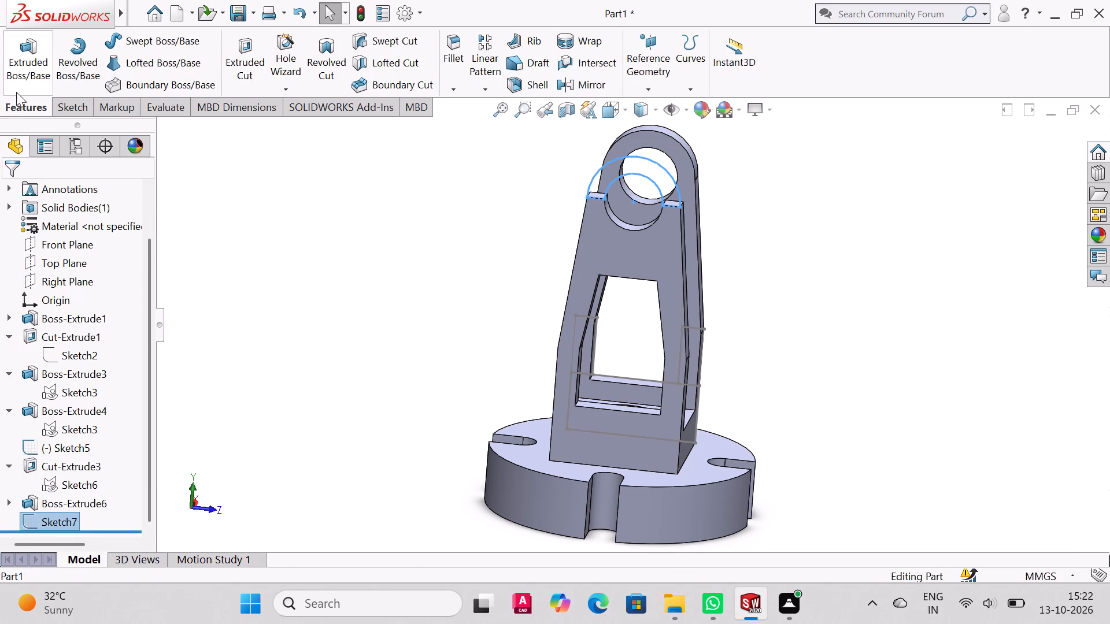
click(23, 65)
click(669, 201)
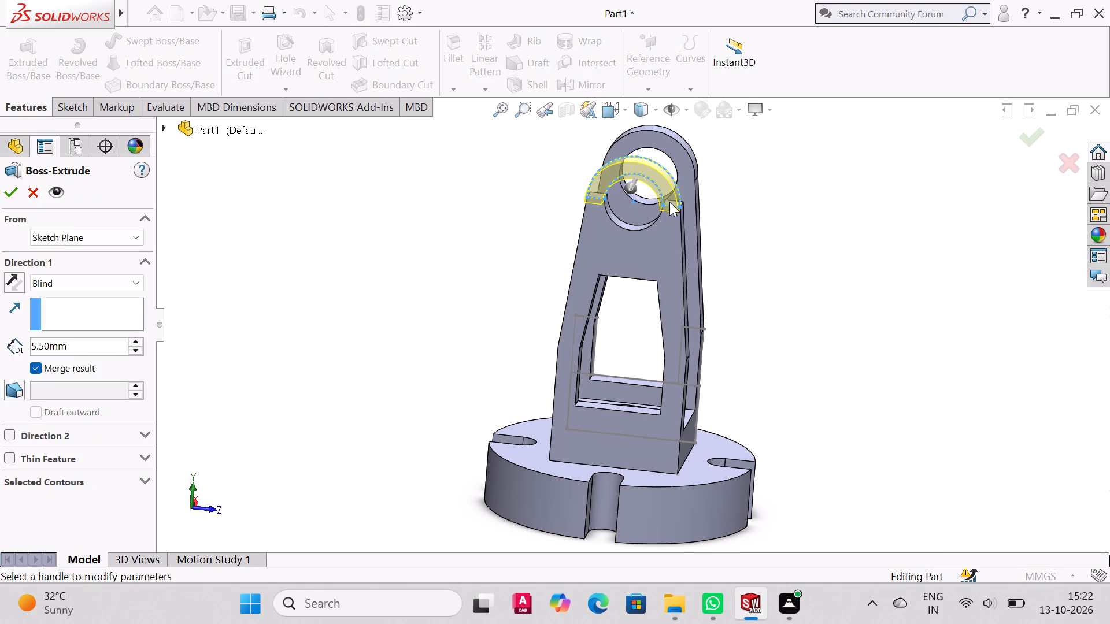
middle_drag(784, 188, 751, 234)
drag(560, 228, 573, 222)
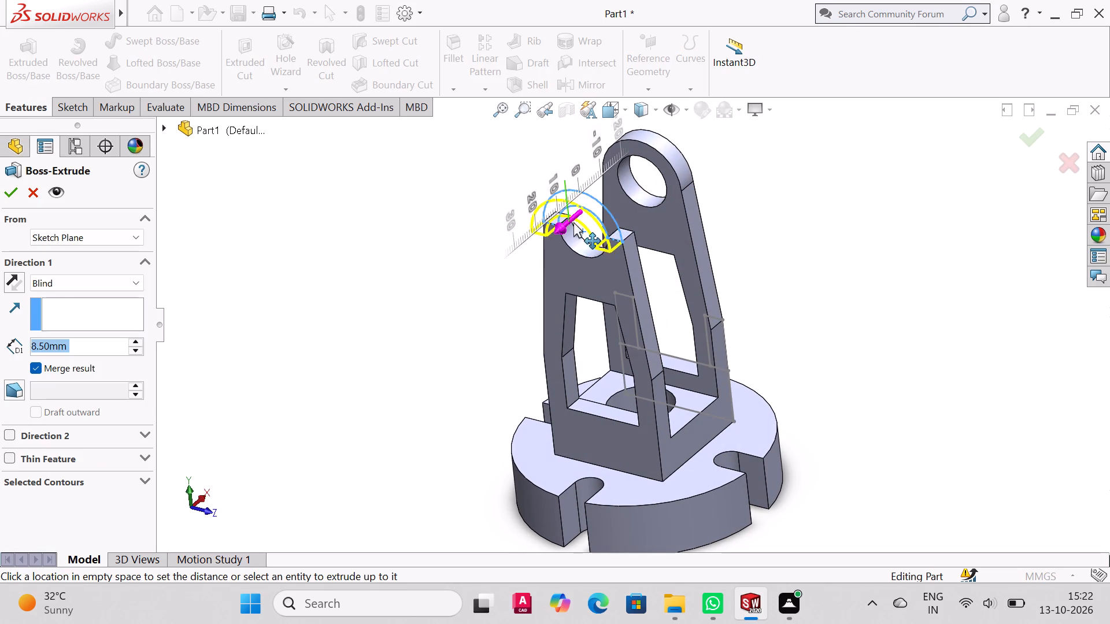
drag(573, 222, 594, 215)
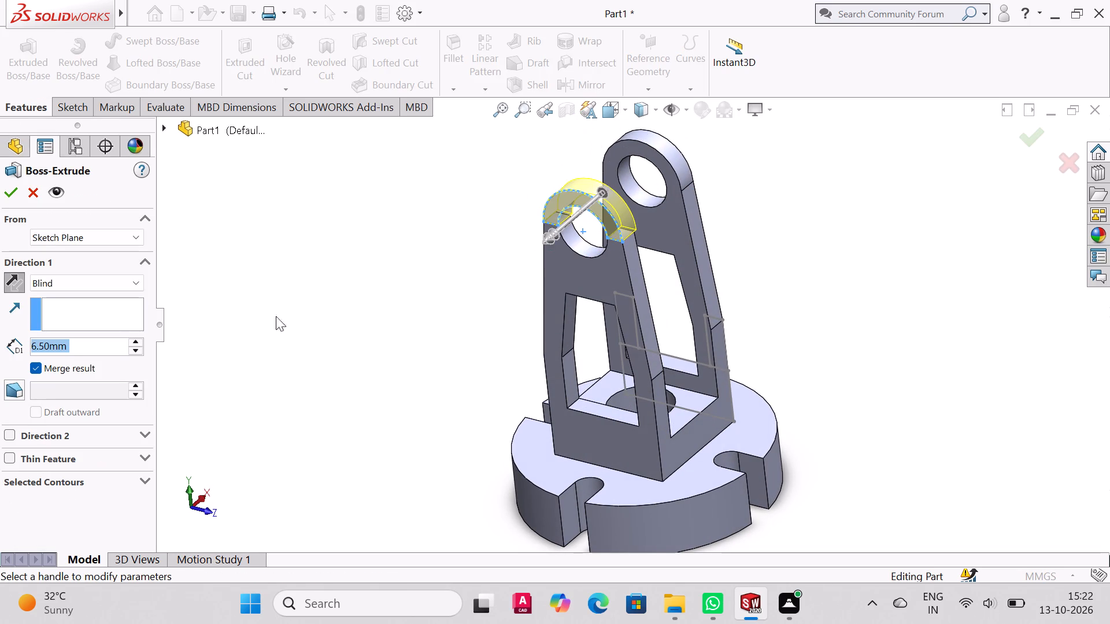
text(5.5)
key(Return)
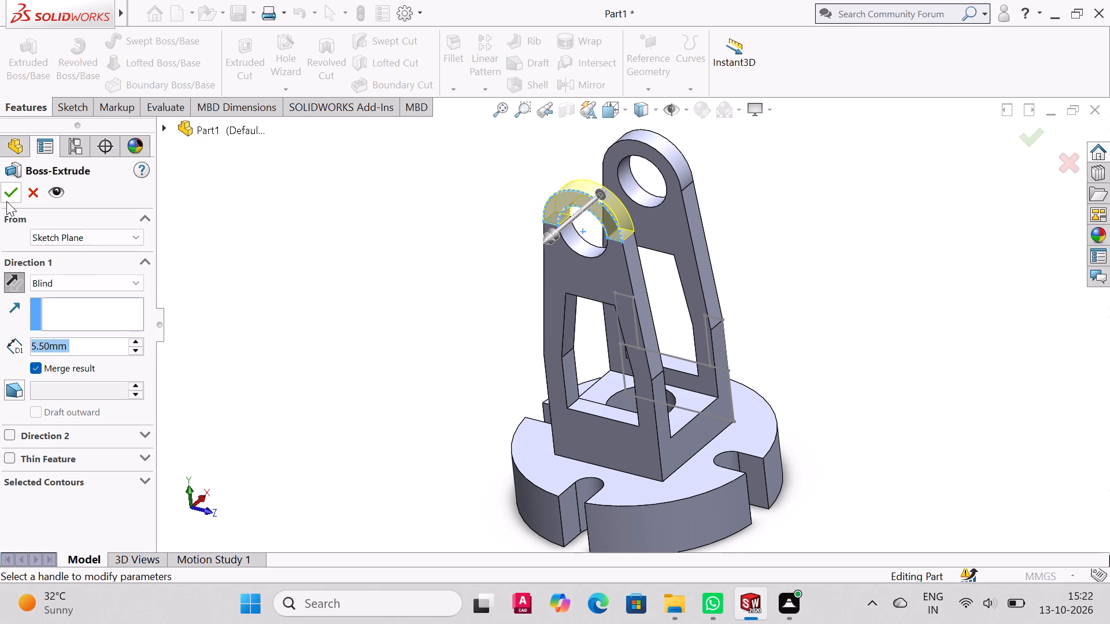
click(6, 198)
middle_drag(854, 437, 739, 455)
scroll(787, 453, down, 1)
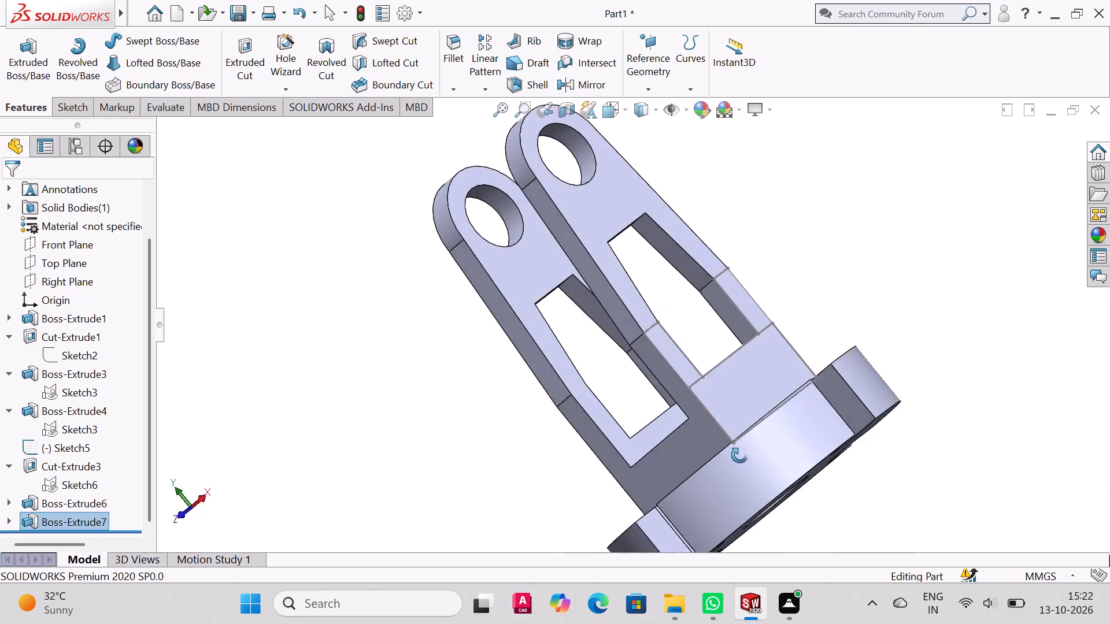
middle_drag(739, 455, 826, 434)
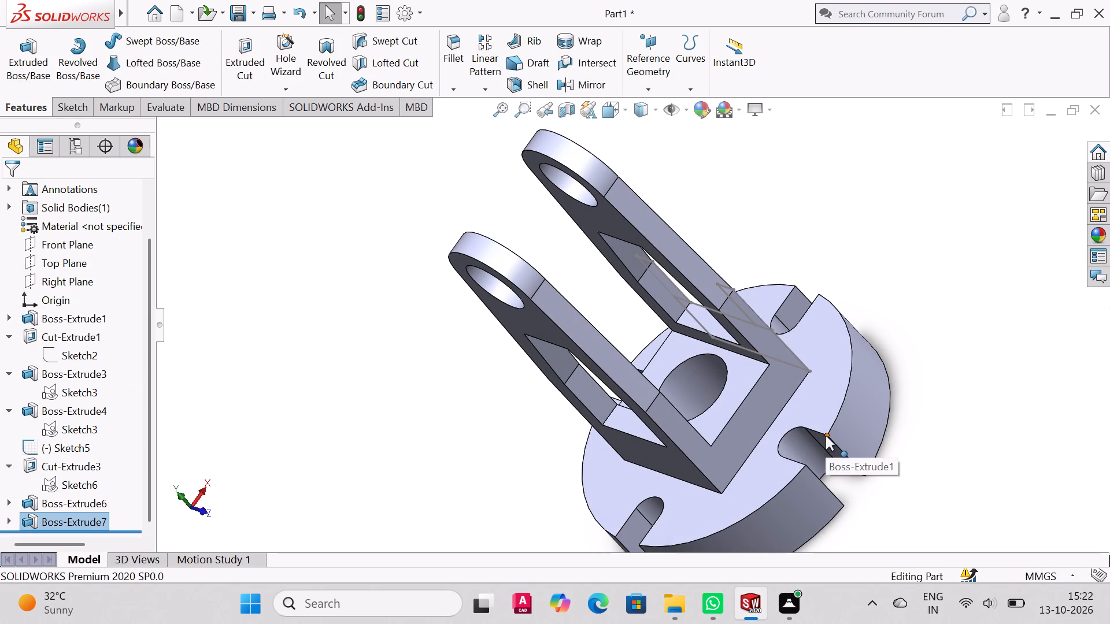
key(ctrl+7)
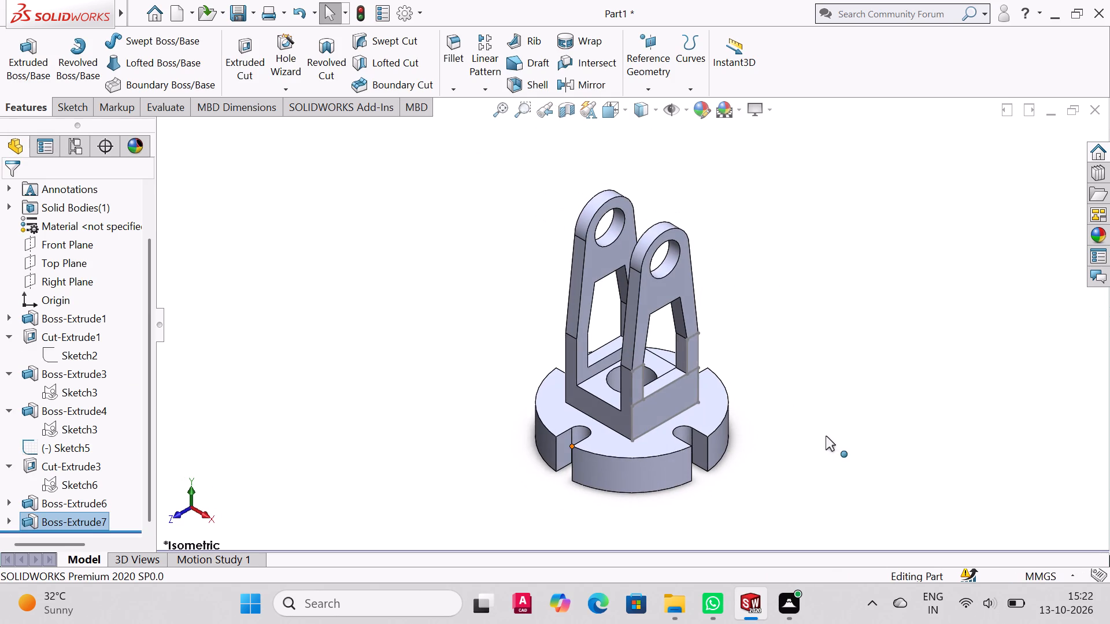
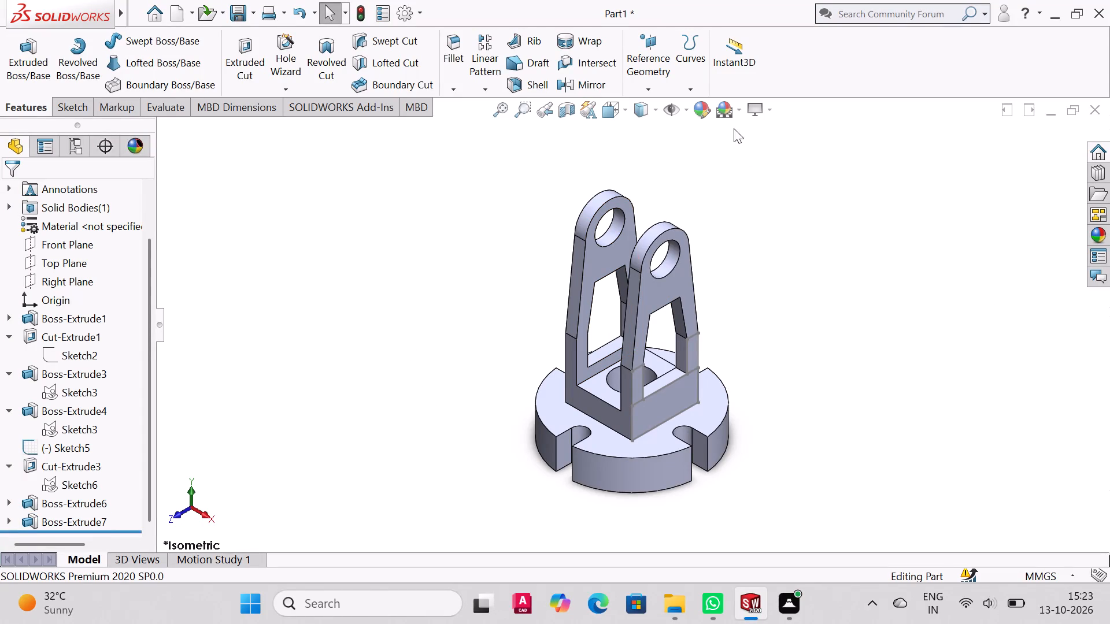
Apply a light blue colour appearance to the whole part, RGB 159, 223, 255.
click(699, 109)
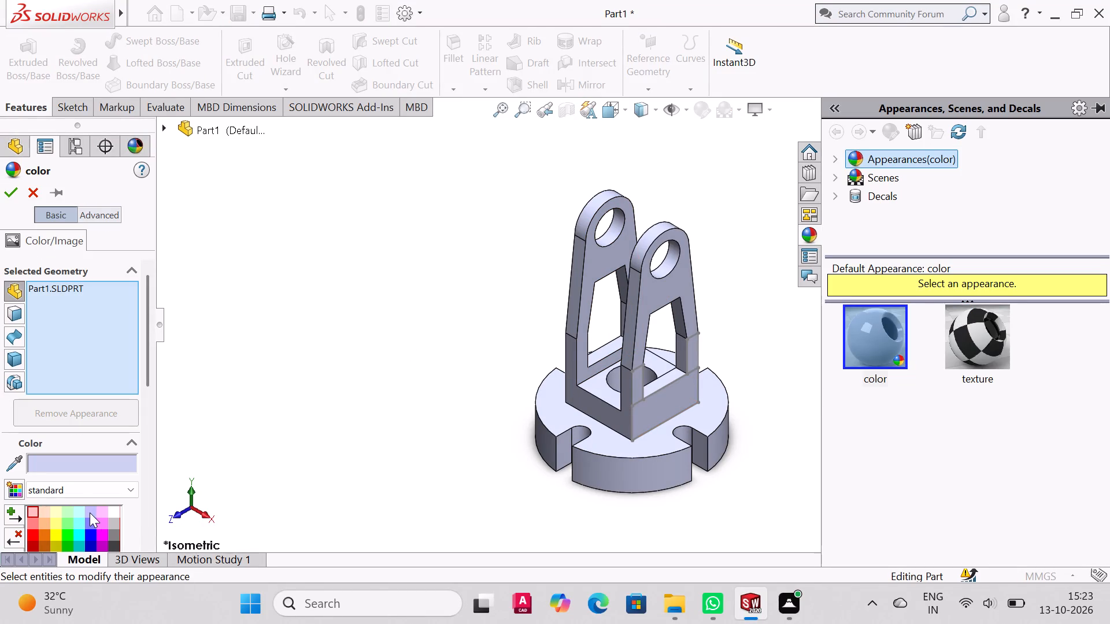
click(90, 512)
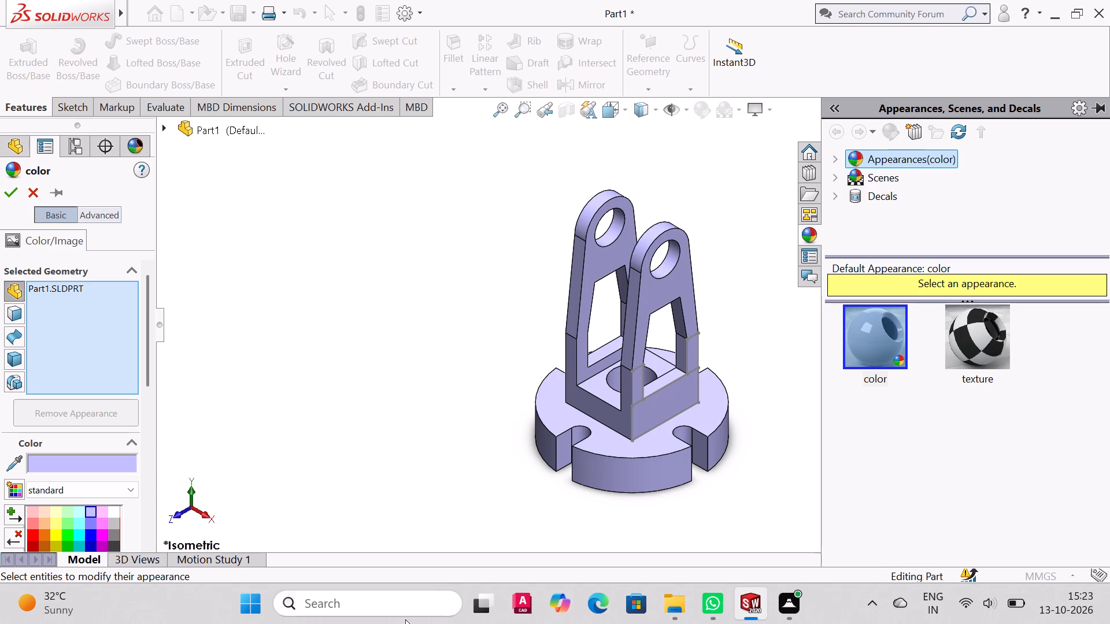
drag(146, 375, 141, 455)
drag(98, 383, 93, 393)
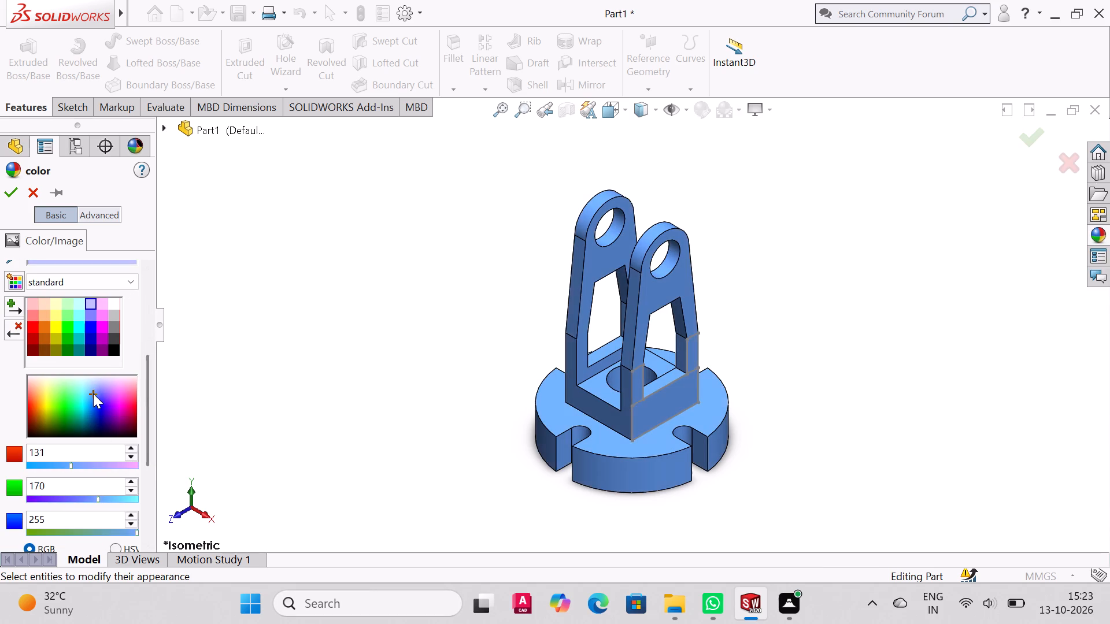
drag(93, 393, 92, 394)
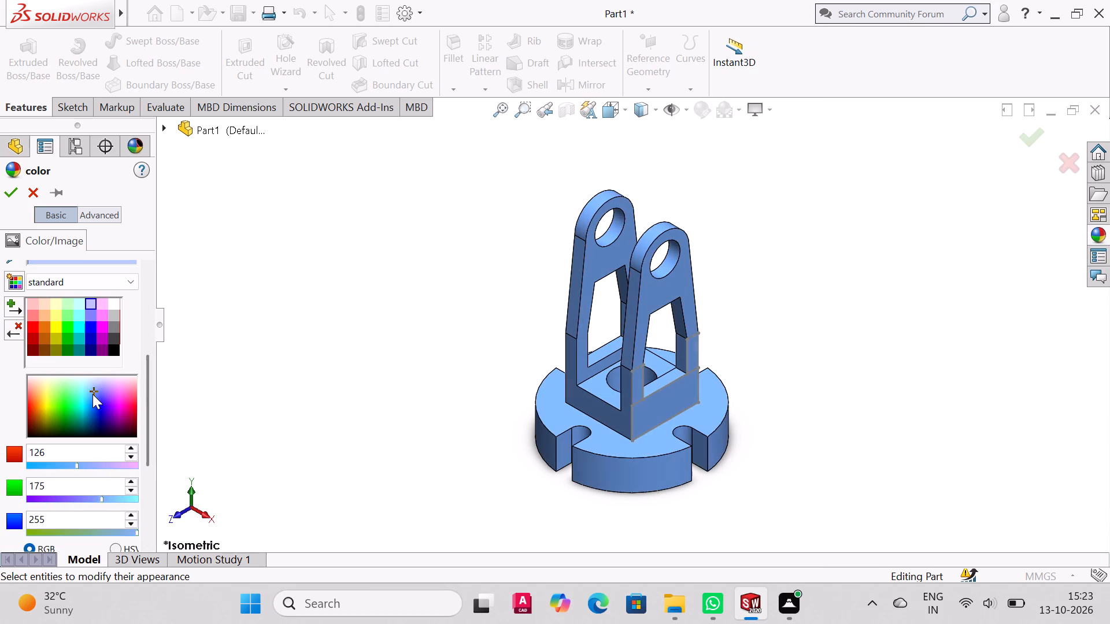
drag(92, 394, 98, 390)
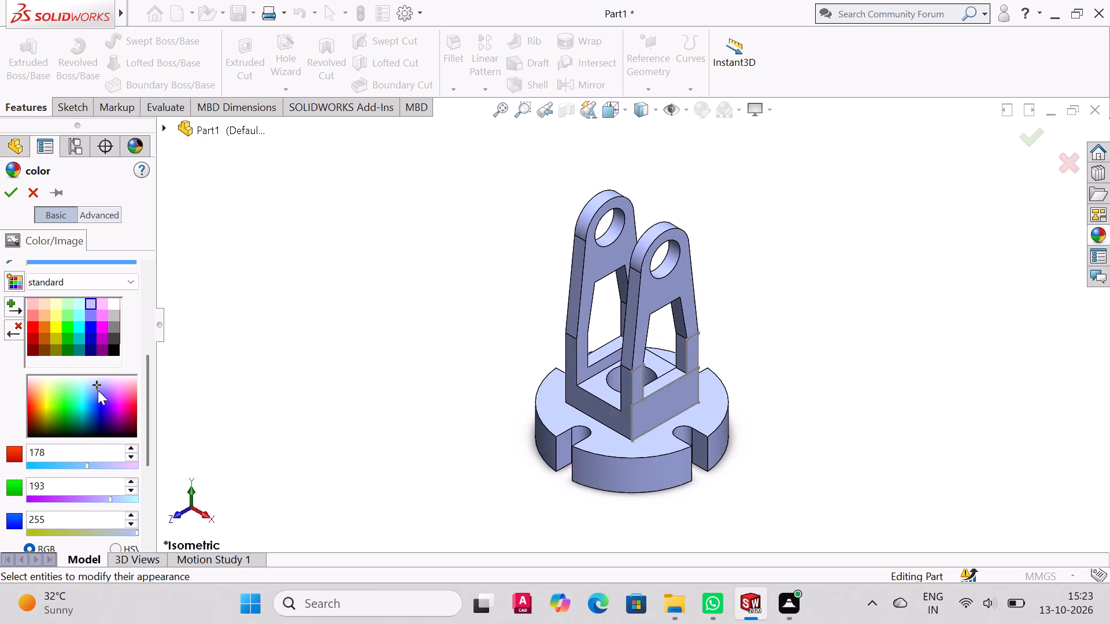
drag(98, 390, 110, 381)
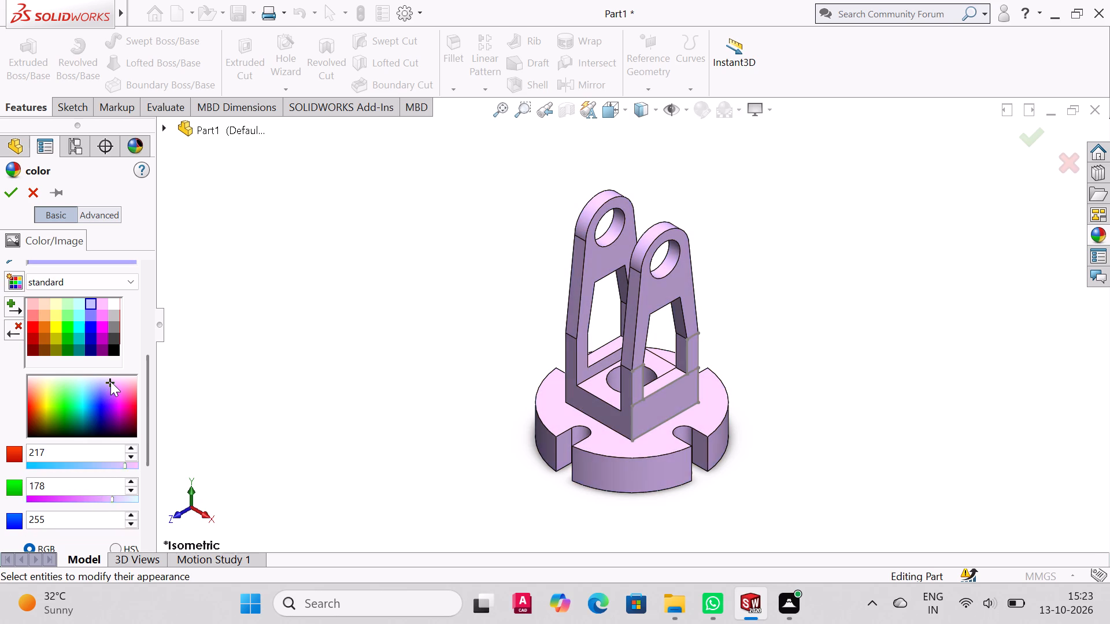
drag(110, 381, 94, 382)
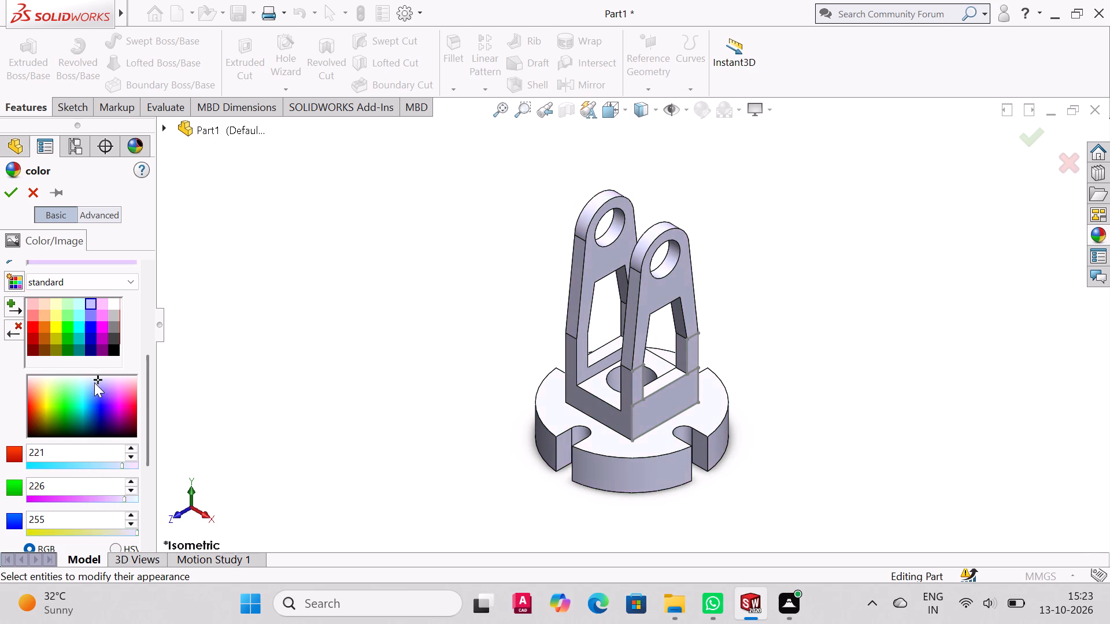
drag(94, 382, 88, 387)
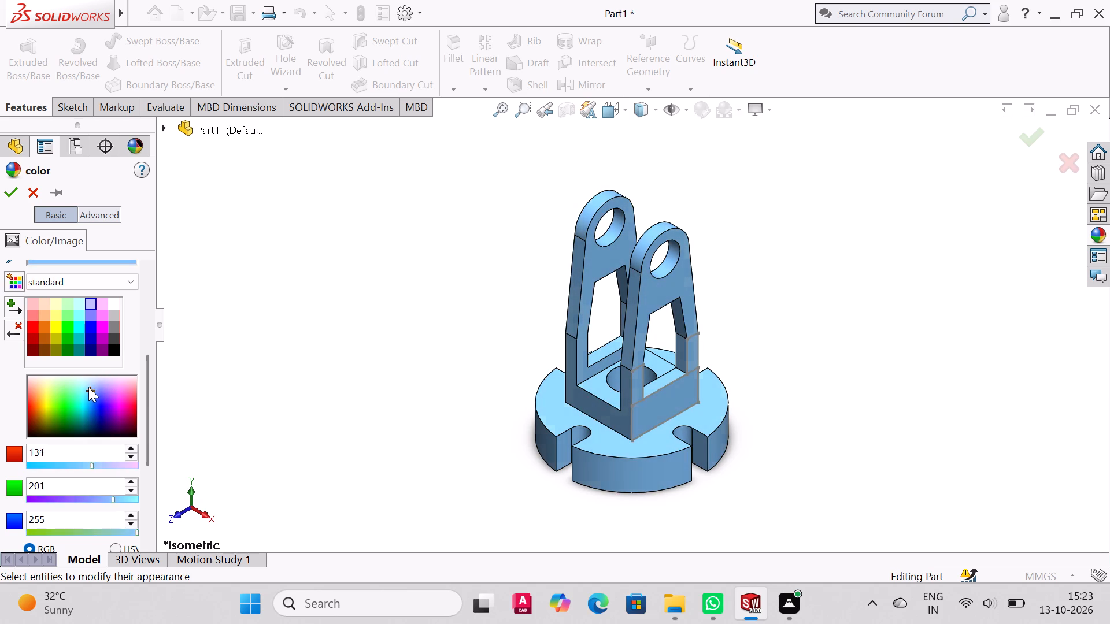
drag(88, 387, 88, 387)
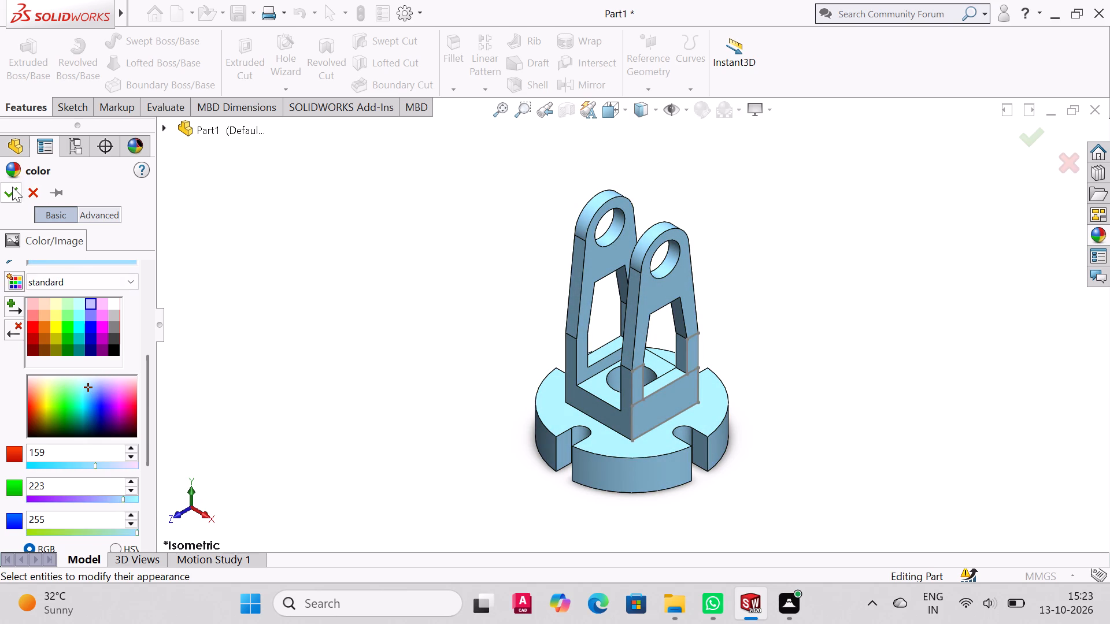
click(12, 187)
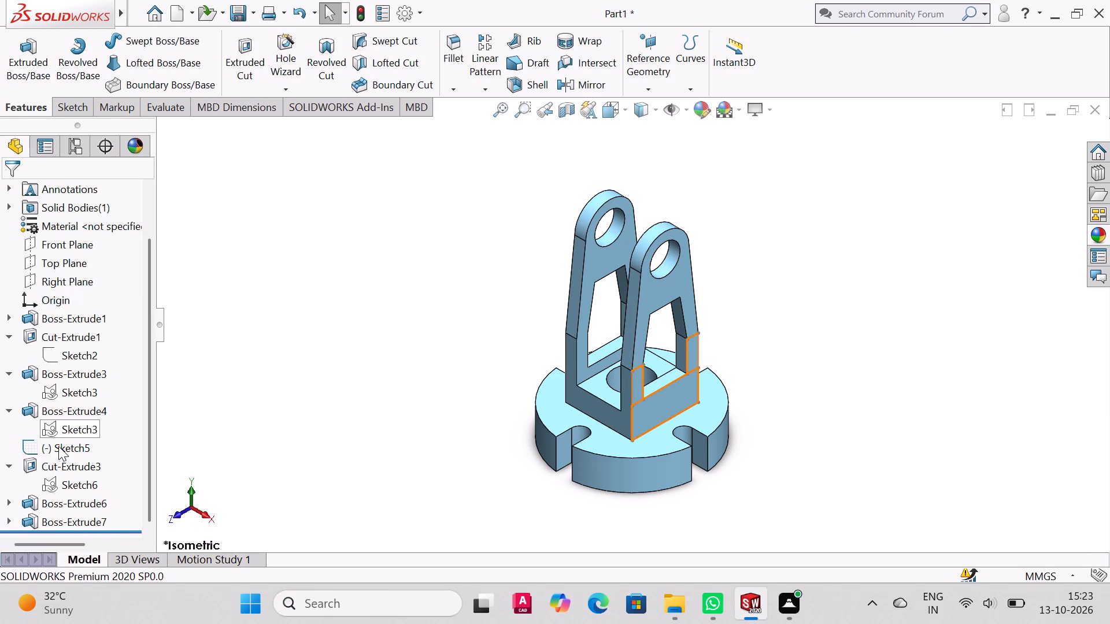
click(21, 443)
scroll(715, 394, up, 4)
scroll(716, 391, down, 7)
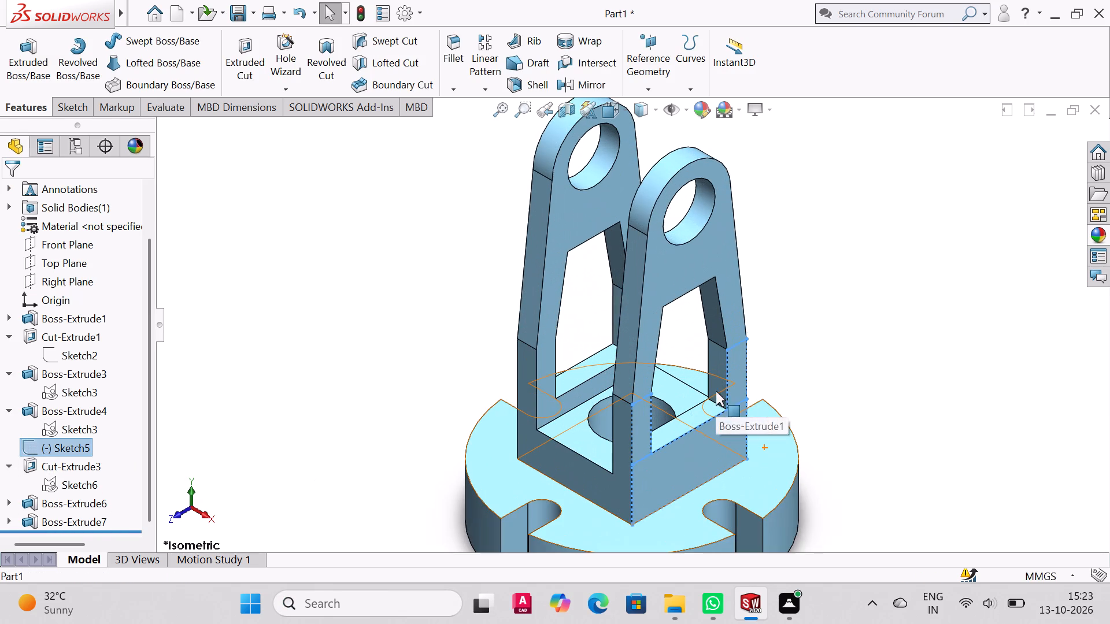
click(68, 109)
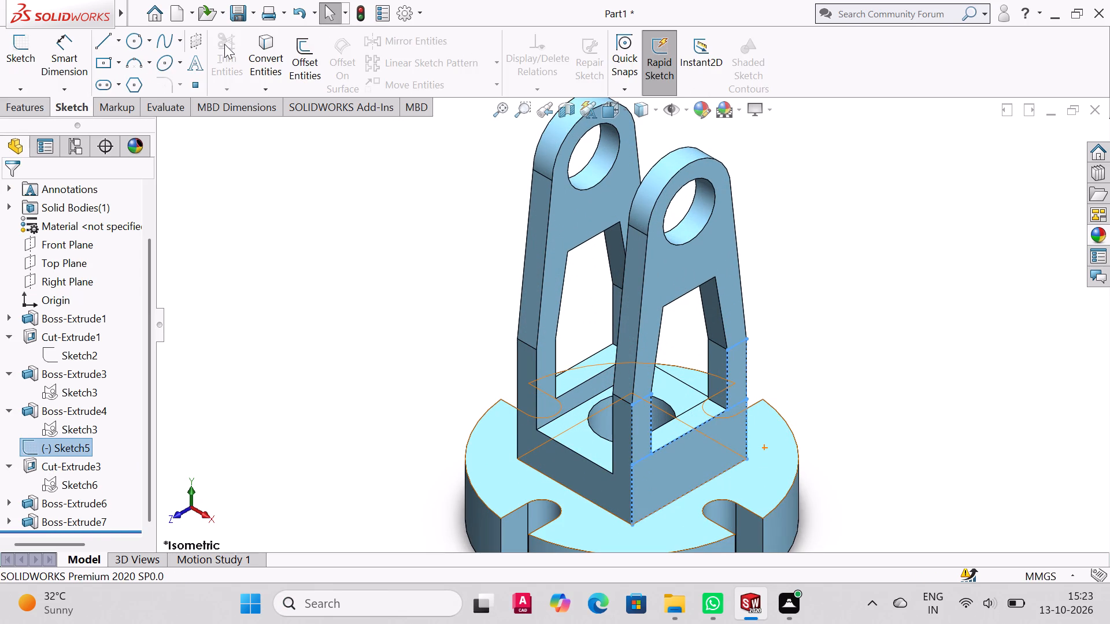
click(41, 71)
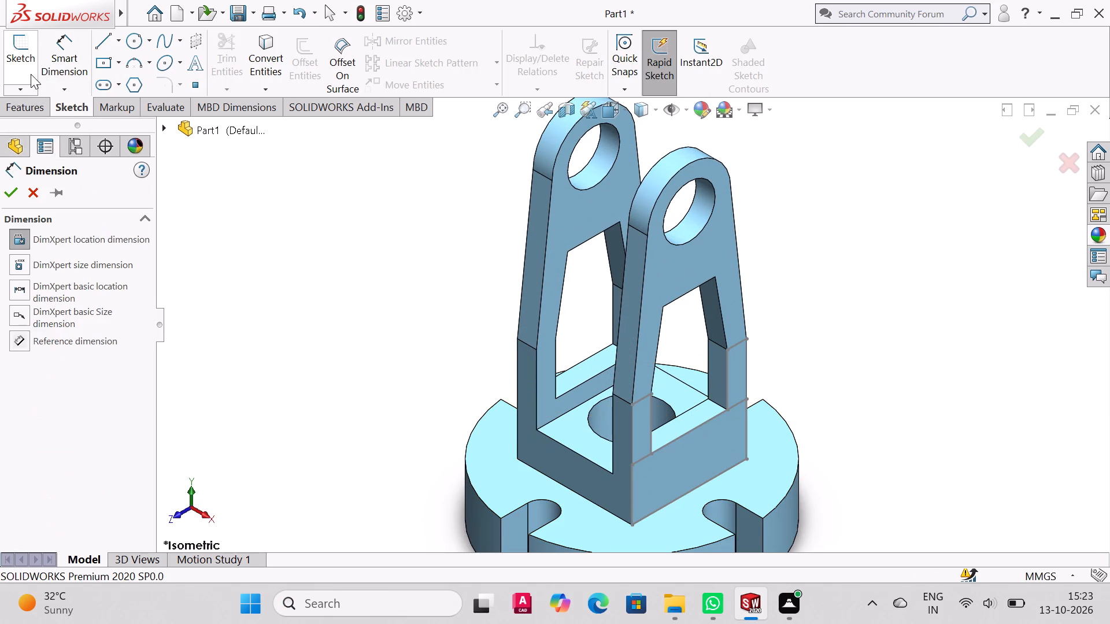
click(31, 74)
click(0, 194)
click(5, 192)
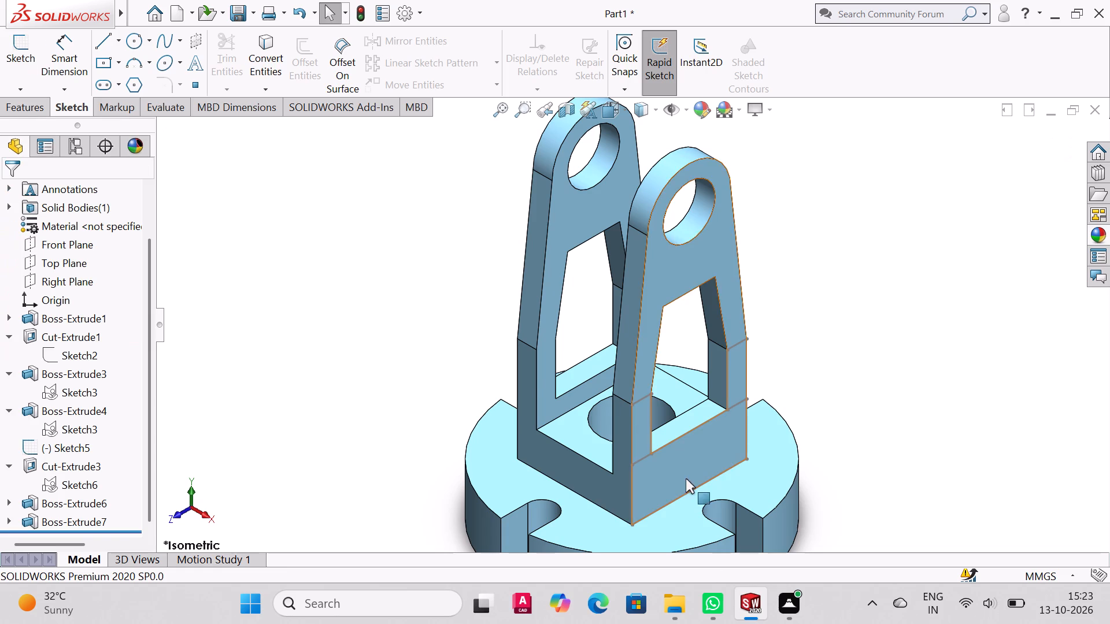
Open a new sketch on the near upright's outer face and try to trim the leftover Sketch5 lines with Power trim.
click(653, 466)
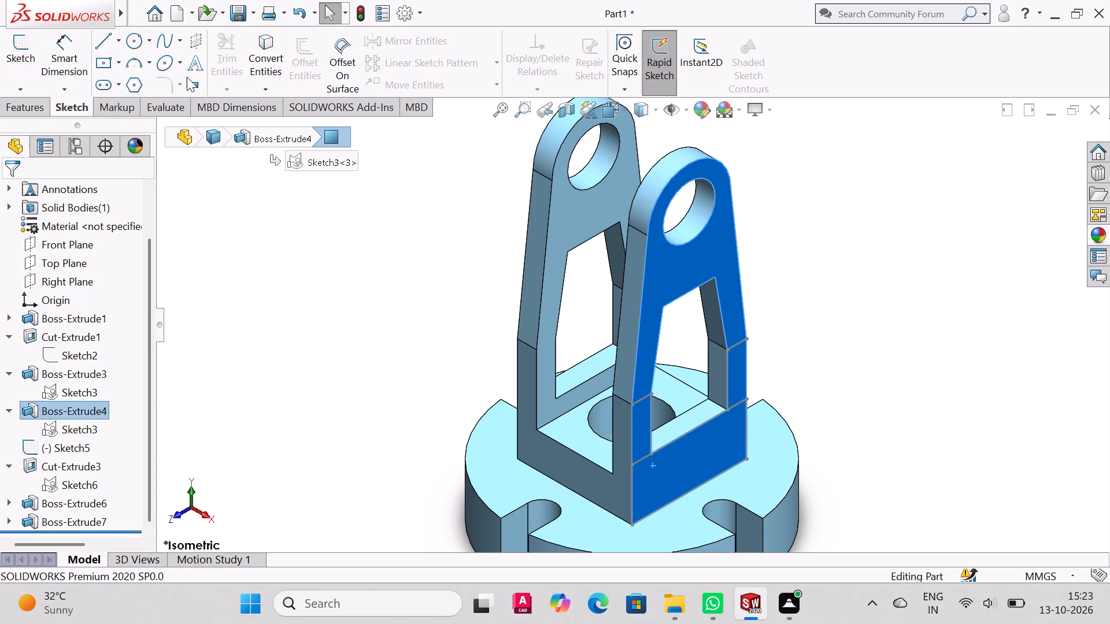
click(223, 52)
click(24, 51)
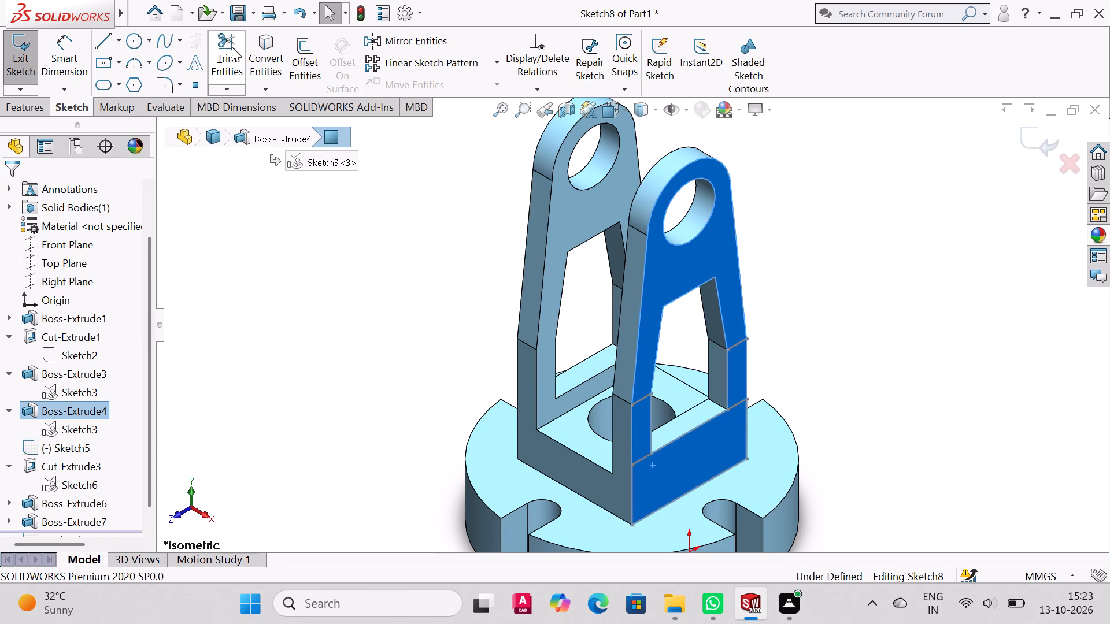
click(226, 46)
drag(641, 470, 602, 485)
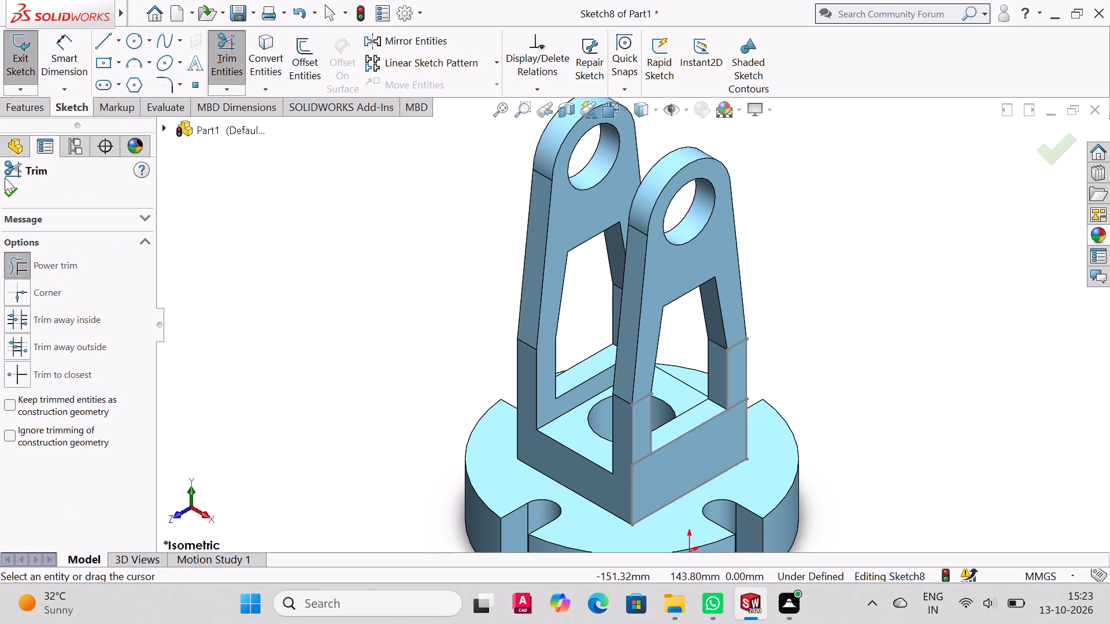
click(19, 198)
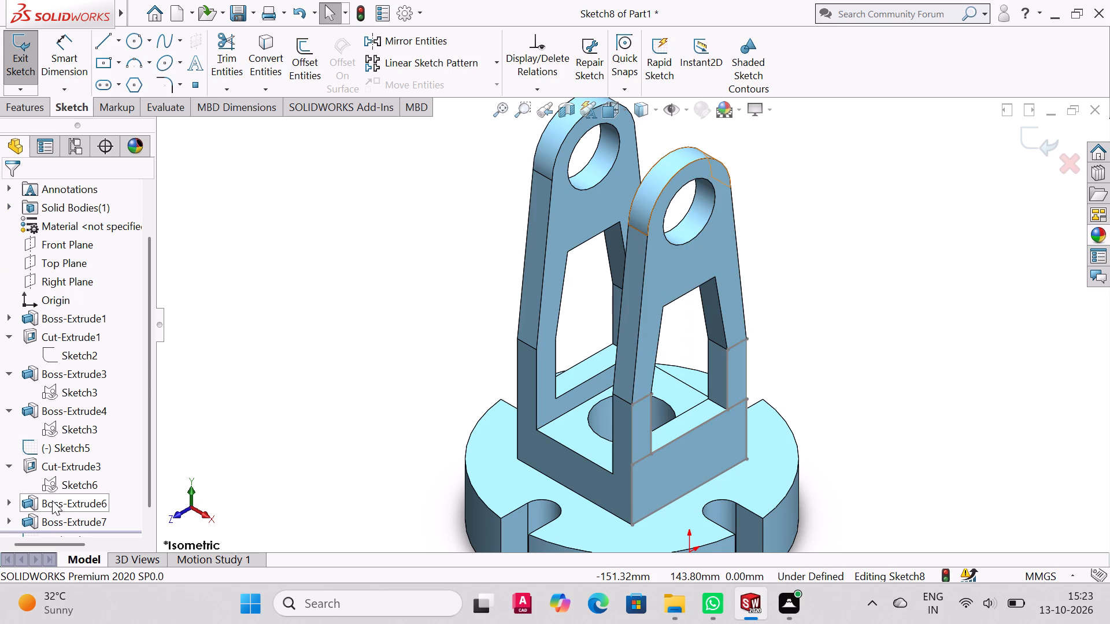
click(60, 451)
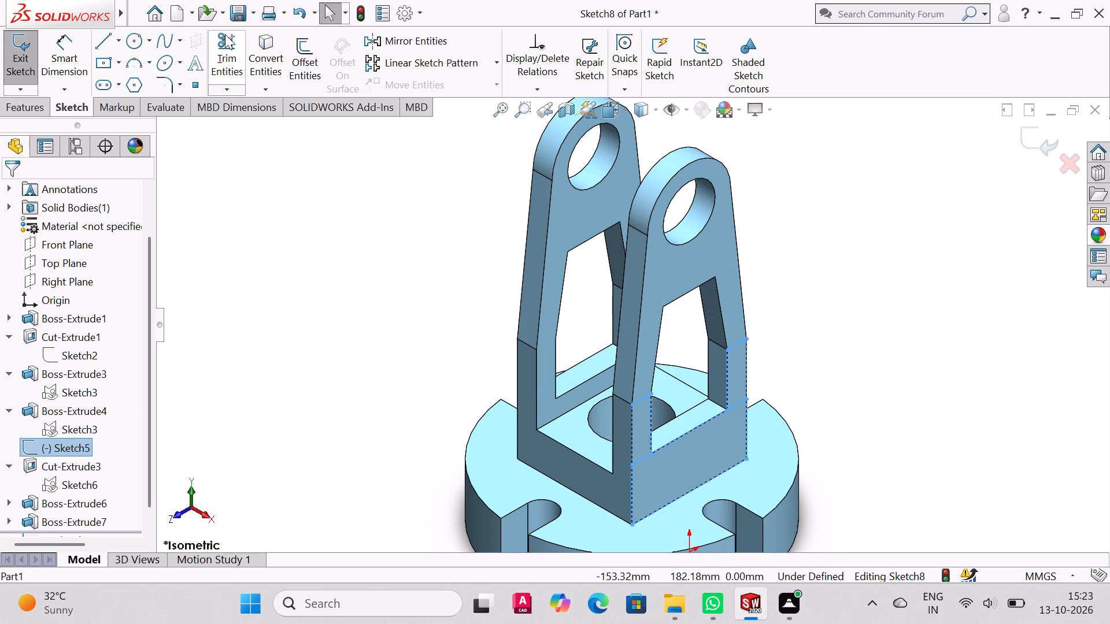
click(225, 34)
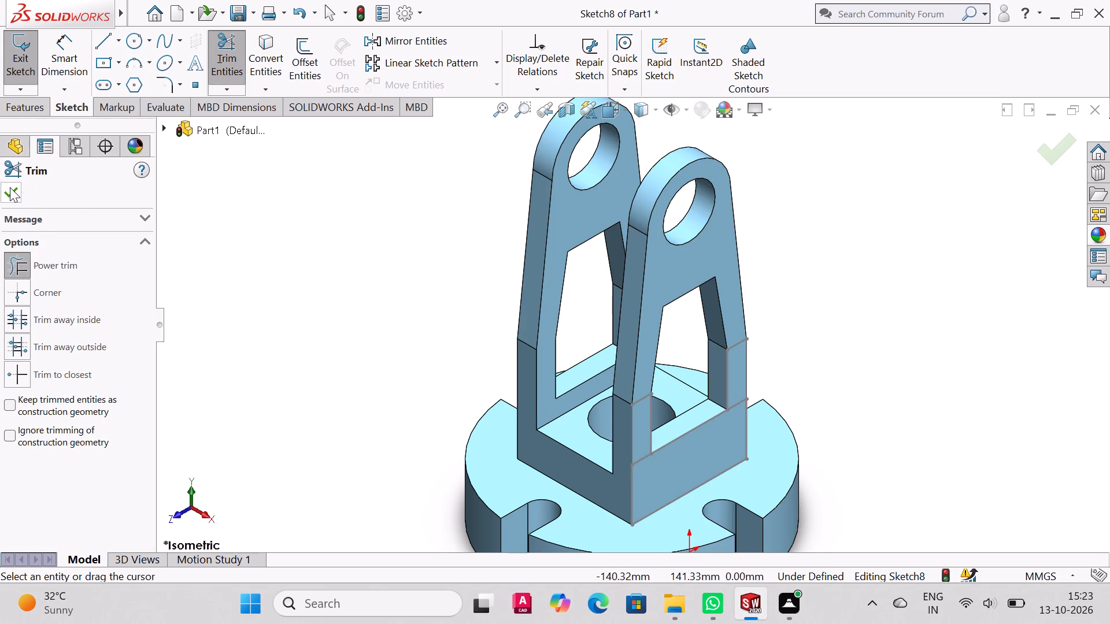
click(8, 198)
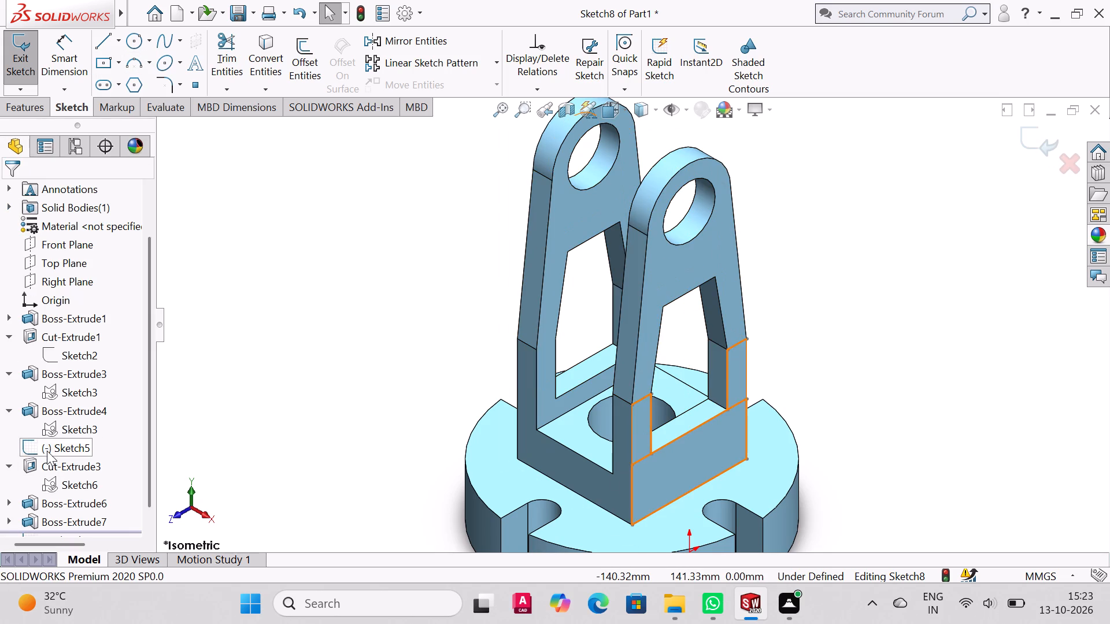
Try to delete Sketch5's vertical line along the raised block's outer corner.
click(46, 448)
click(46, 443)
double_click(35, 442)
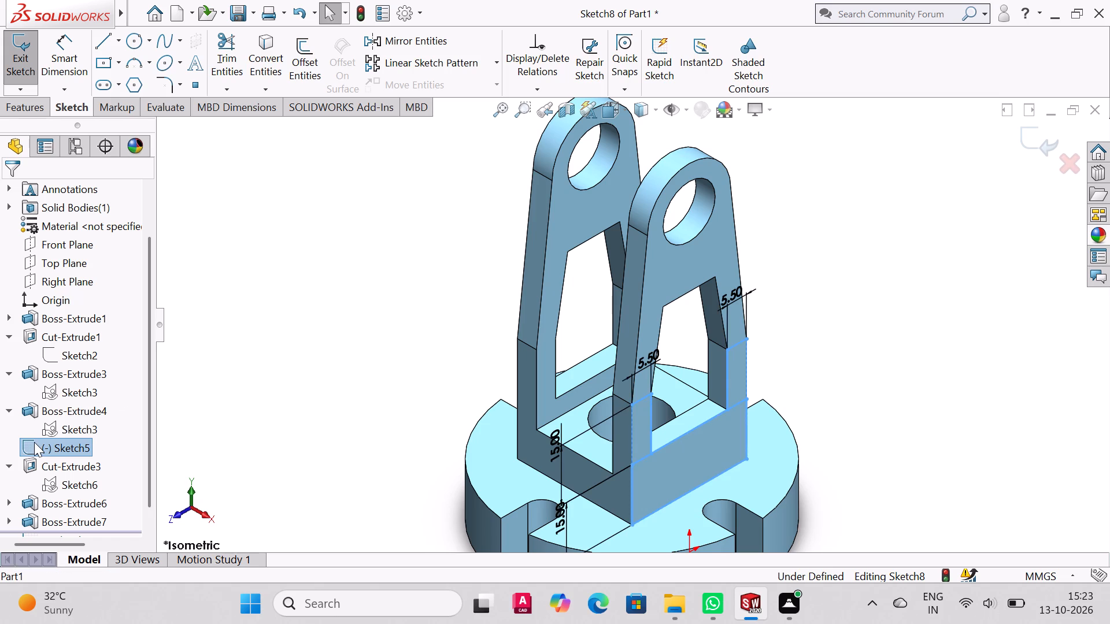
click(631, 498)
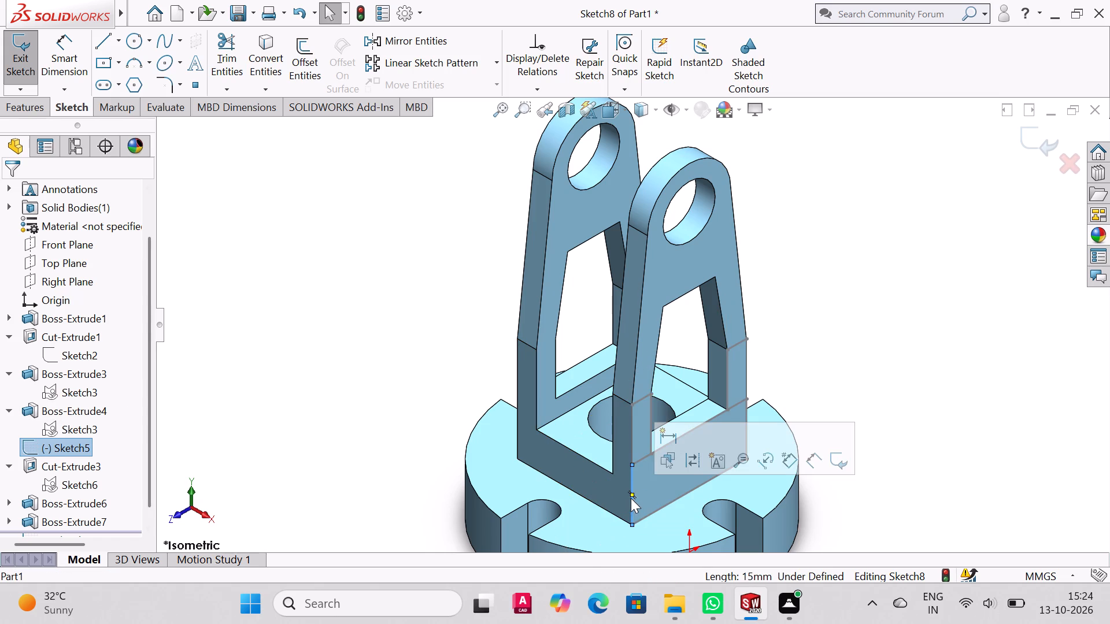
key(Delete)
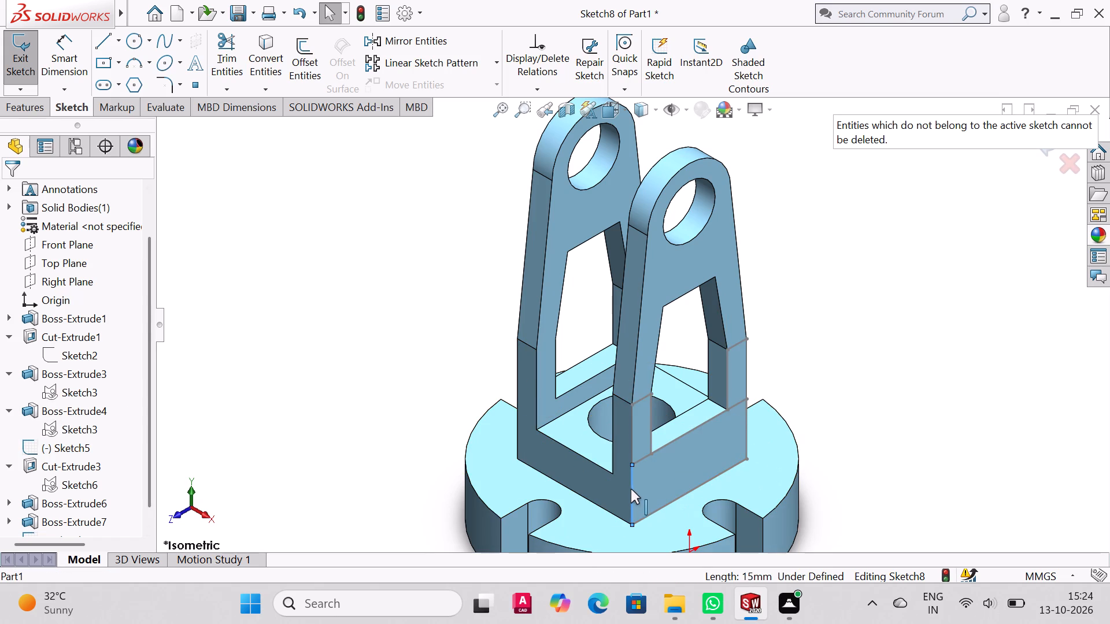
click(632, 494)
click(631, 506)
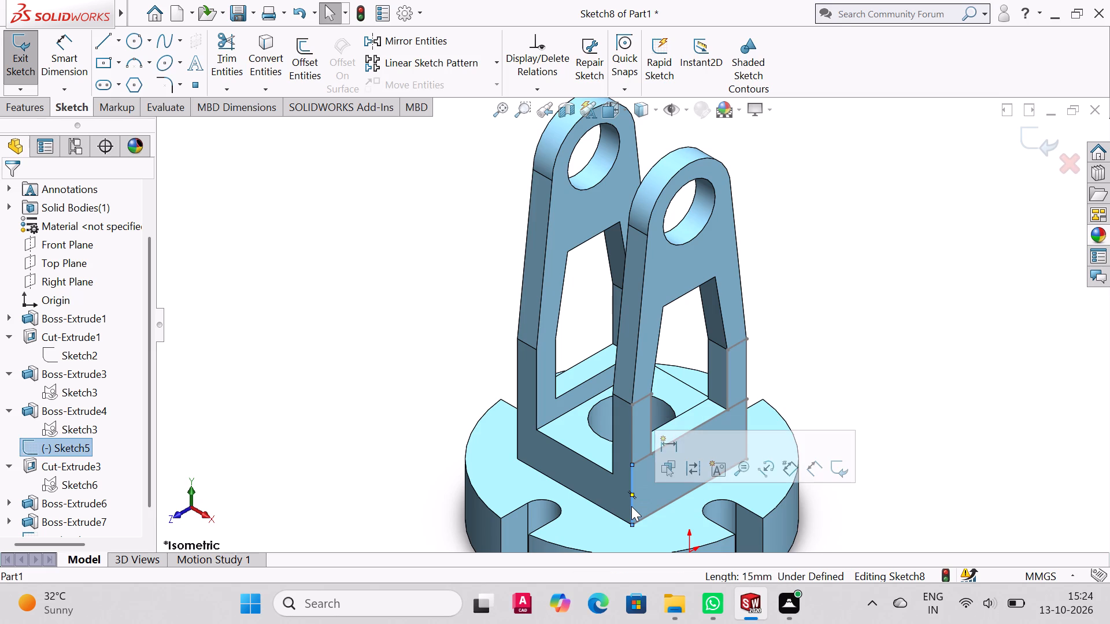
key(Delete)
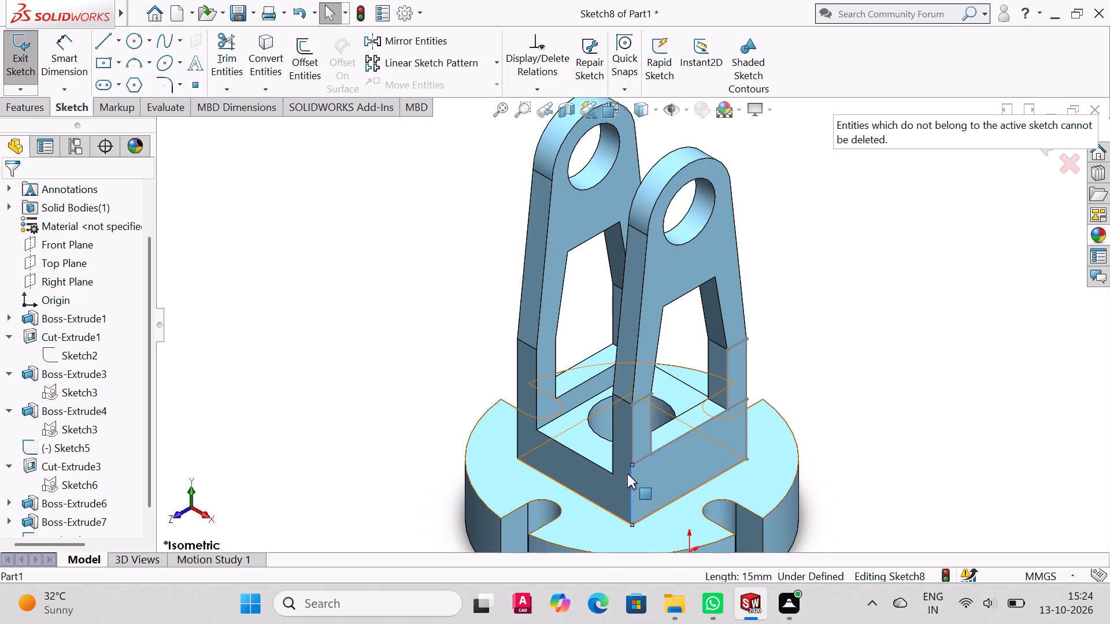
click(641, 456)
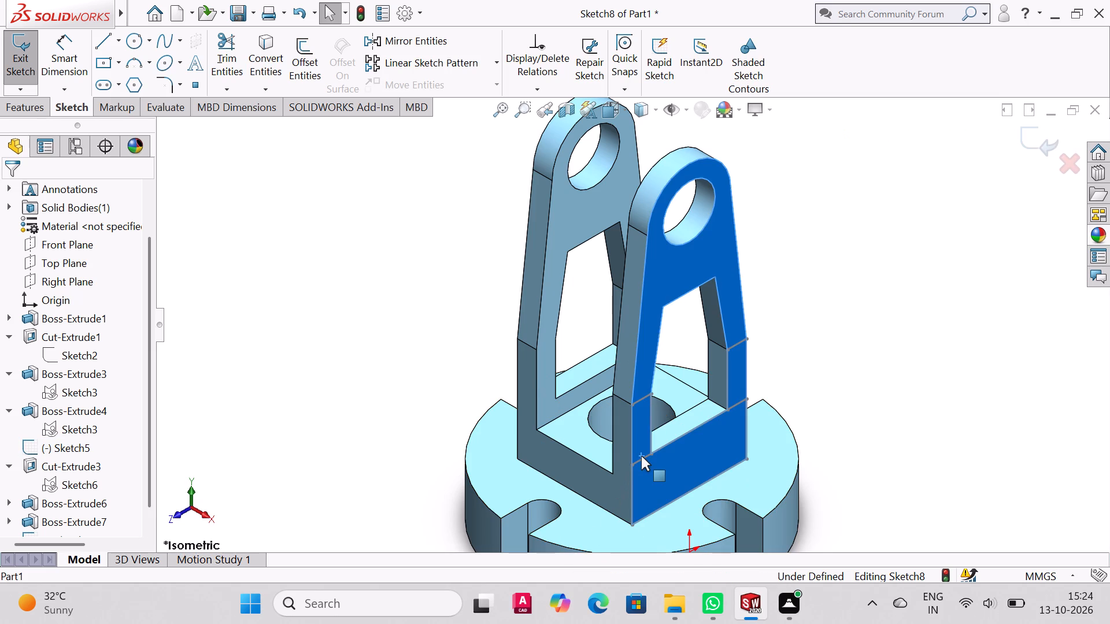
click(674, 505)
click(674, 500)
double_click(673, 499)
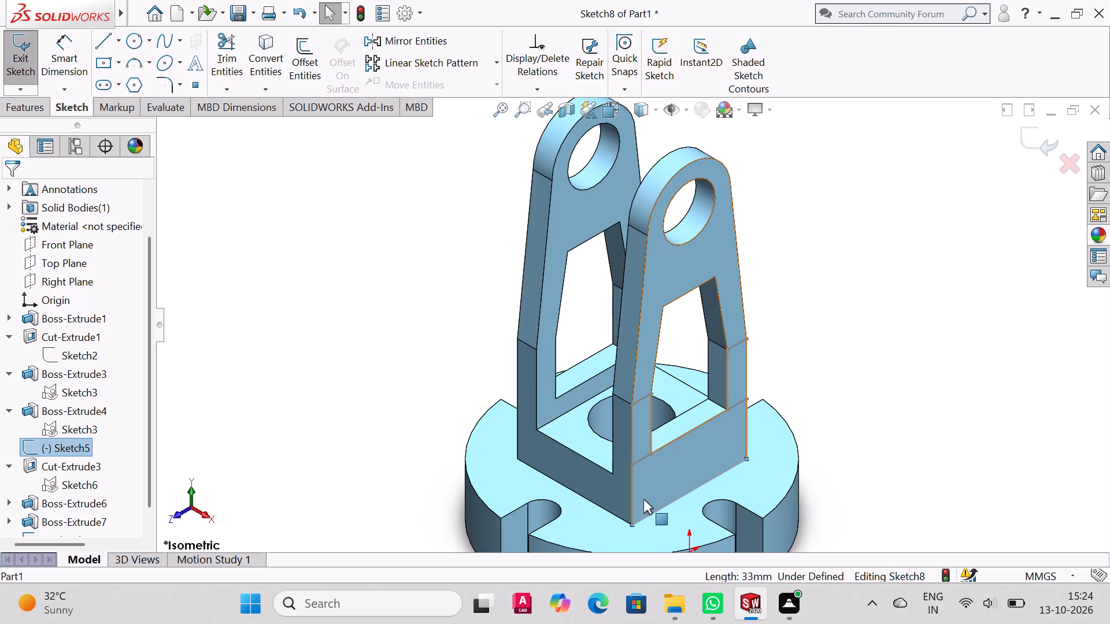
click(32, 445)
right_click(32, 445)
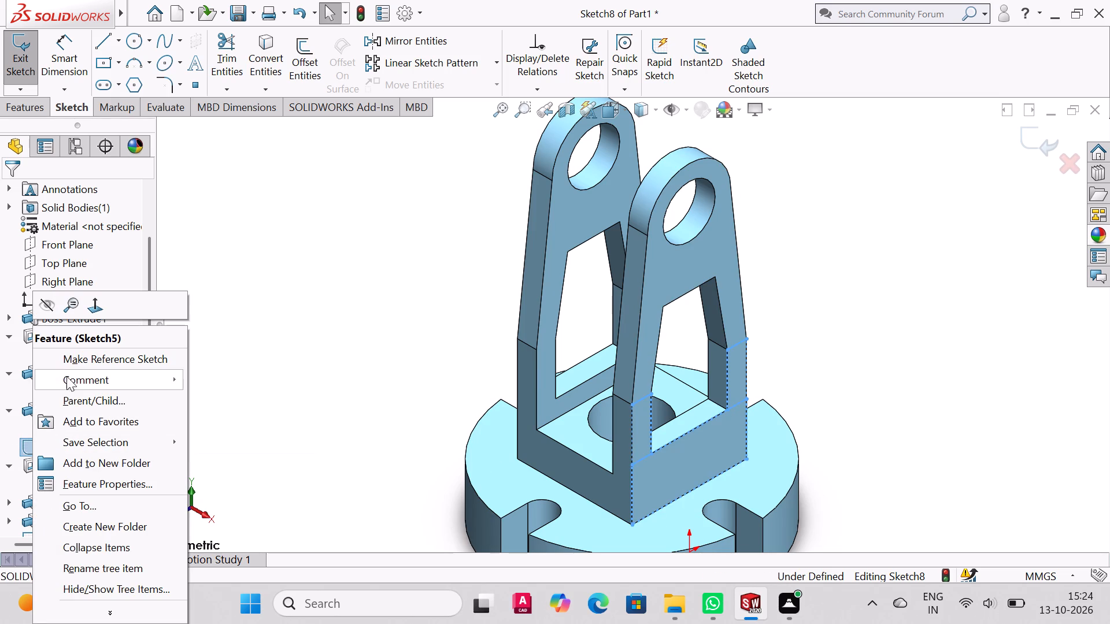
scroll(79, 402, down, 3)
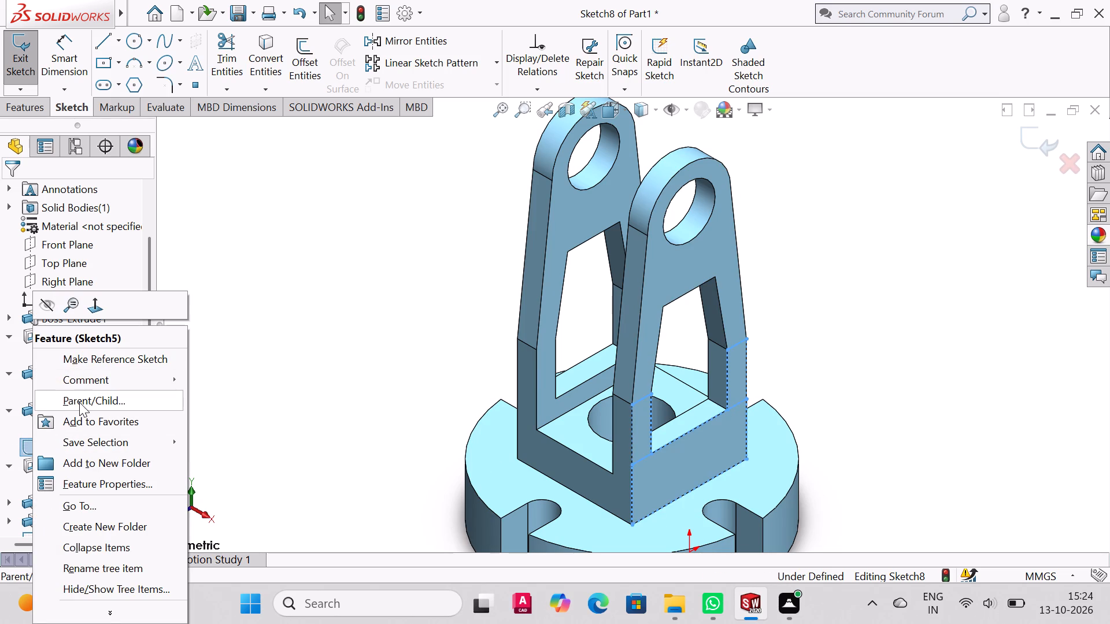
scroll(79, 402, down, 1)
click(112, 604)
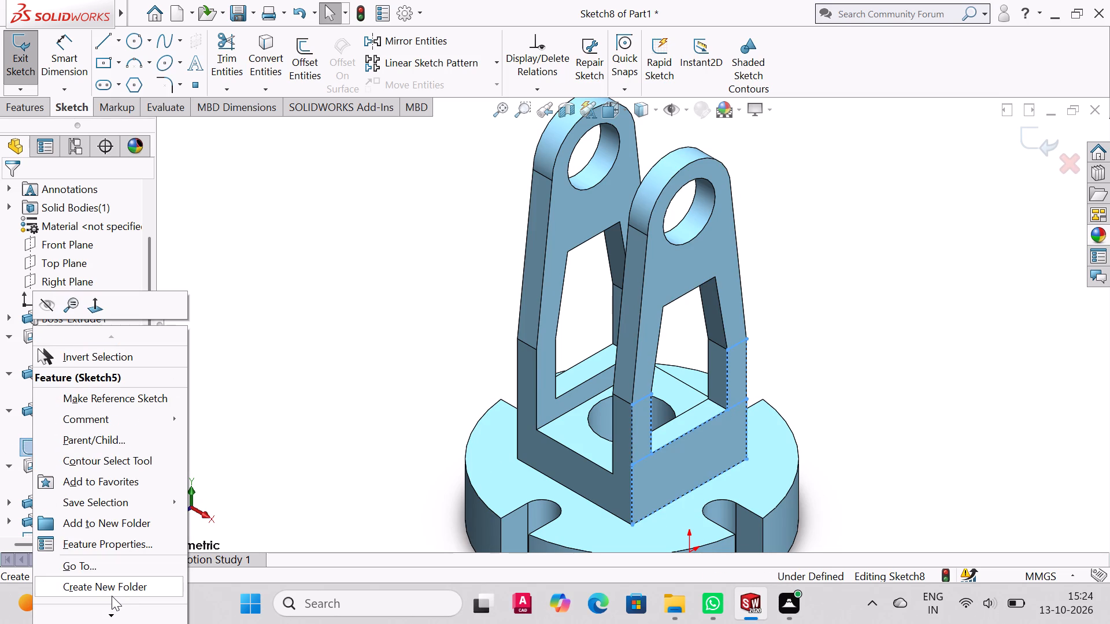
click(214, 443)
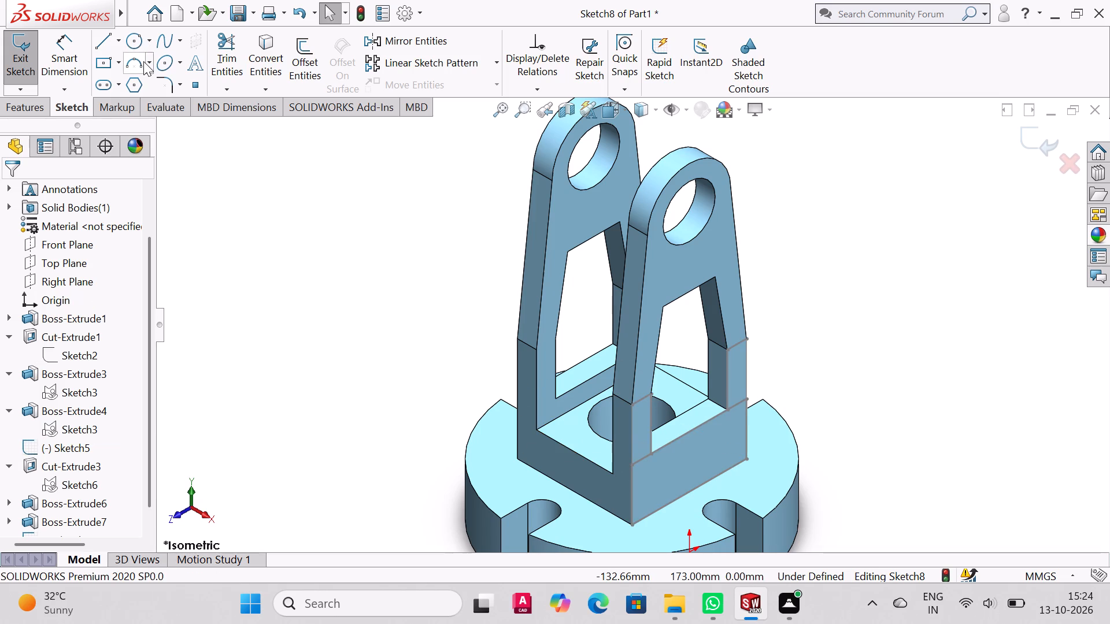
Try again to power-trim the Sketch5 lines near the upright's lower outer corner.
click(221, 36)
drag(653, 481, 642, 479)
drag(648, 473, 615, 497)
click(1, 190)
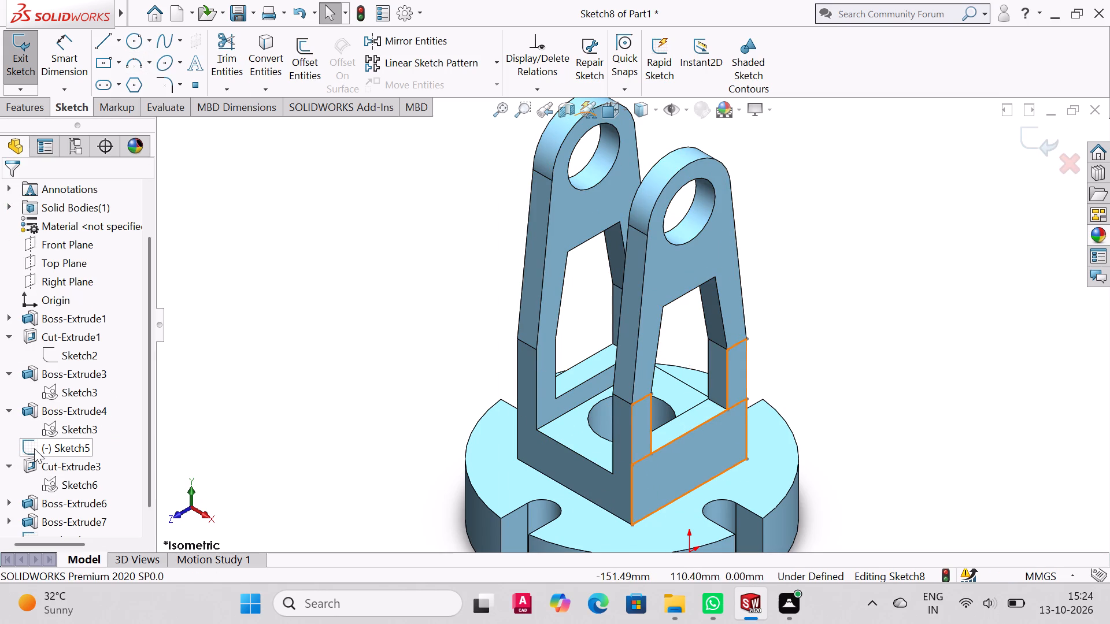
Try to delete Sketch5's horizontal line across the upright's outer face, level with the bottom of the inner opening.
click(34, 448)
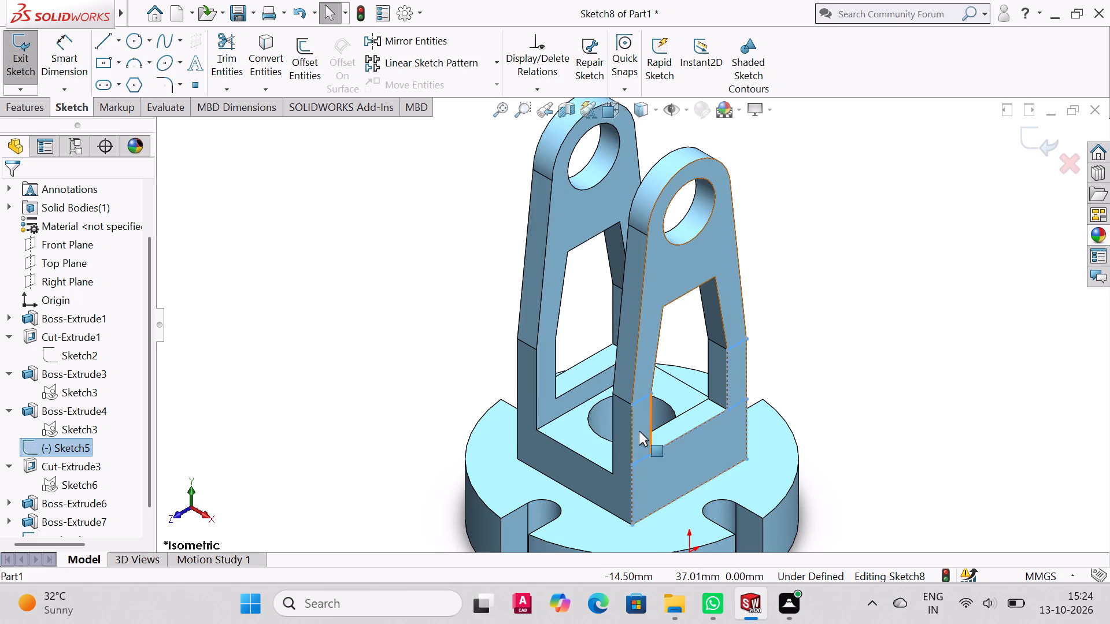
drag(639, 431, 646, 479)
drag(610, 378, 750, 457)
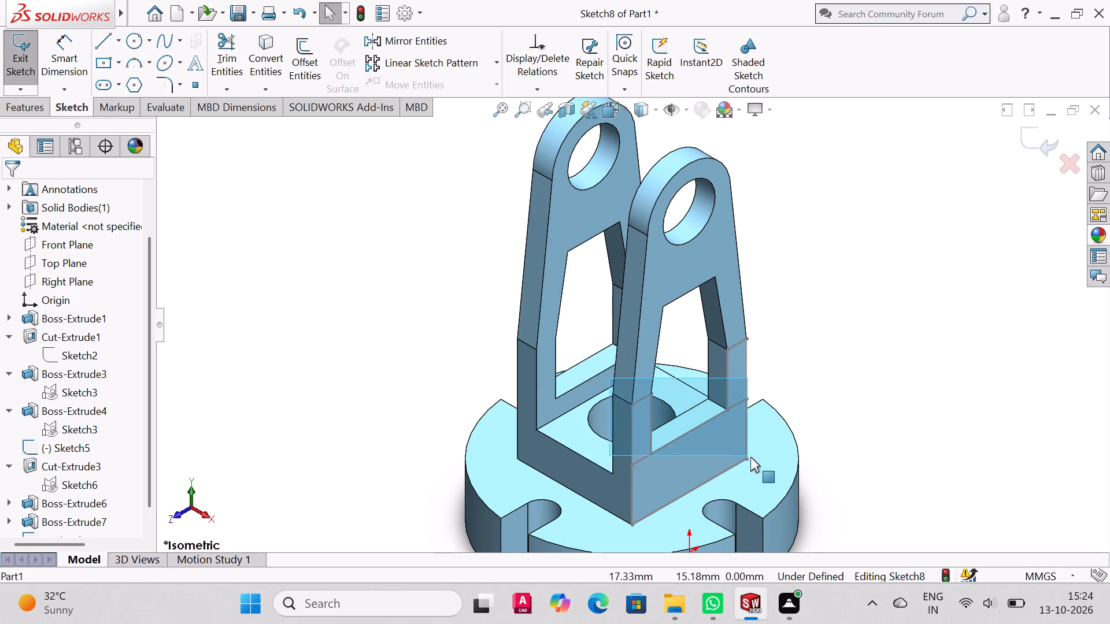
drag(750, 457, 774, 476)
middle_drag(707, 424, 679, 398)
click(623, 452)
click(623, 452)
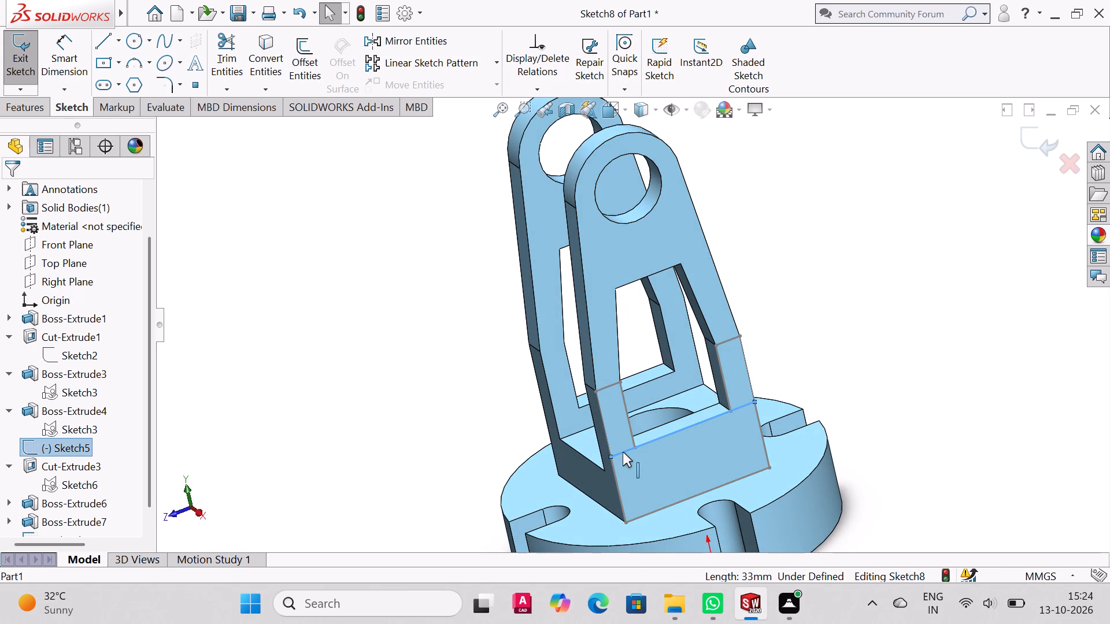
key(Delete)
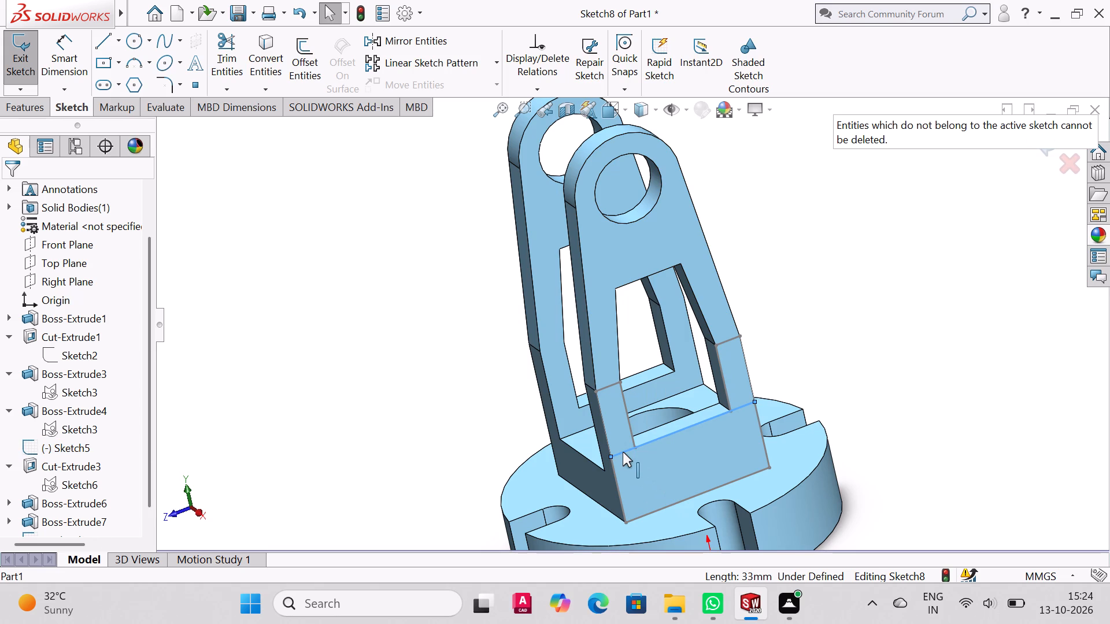
Clear the selection and restore the isometric view of the whole part.
click(928, 354)
middle_drag(739, 302, 755, 313)
key(ctrl+alt+7)
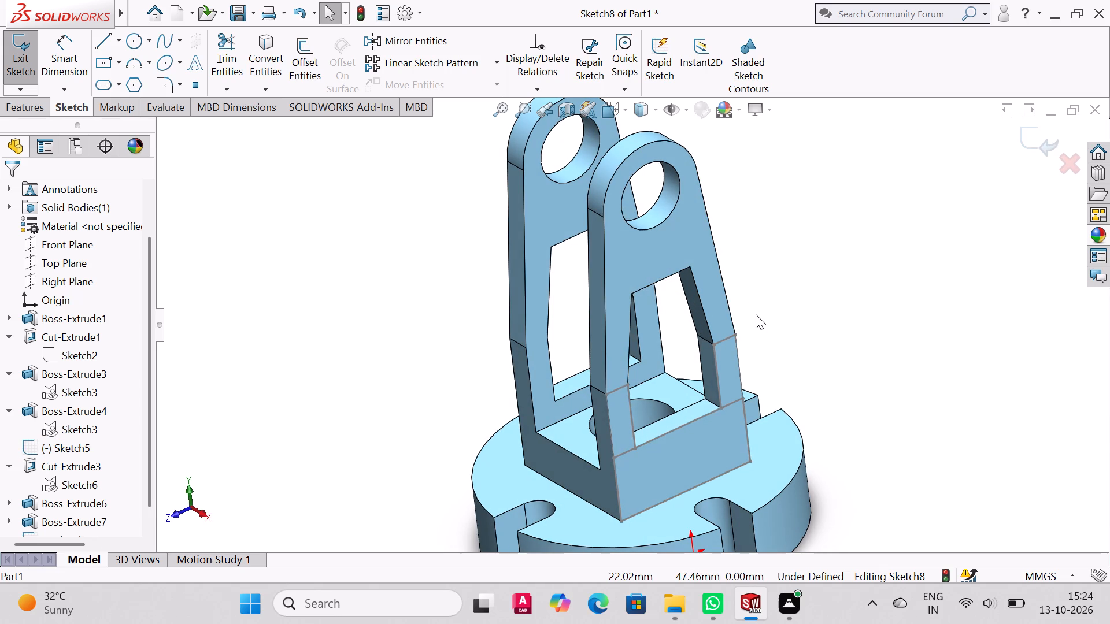
key(ctrl+7)
click(898, 305)
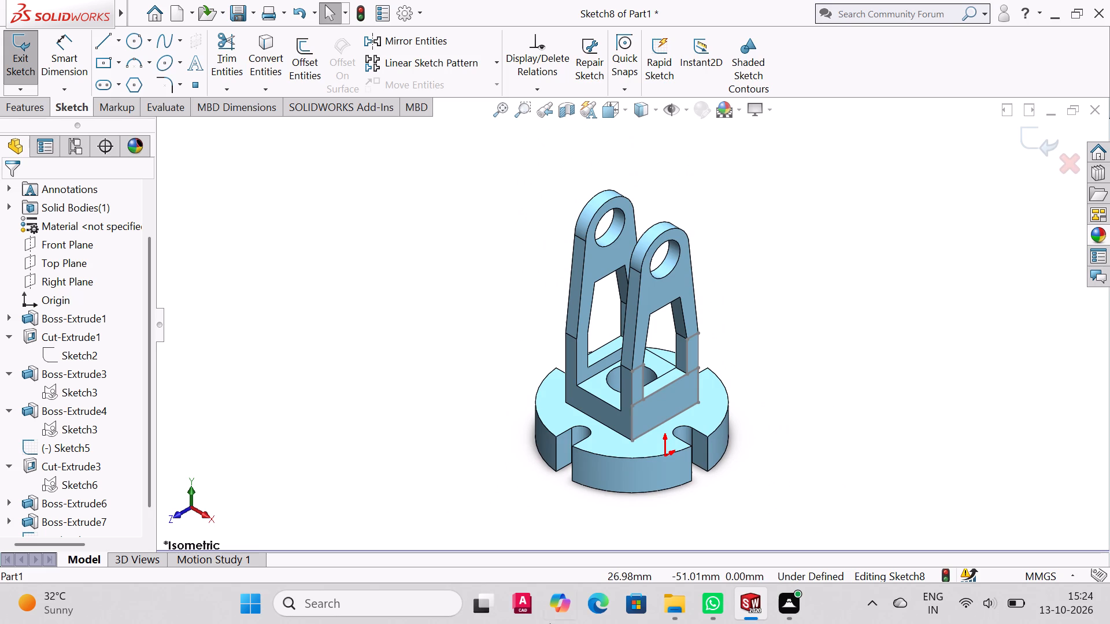
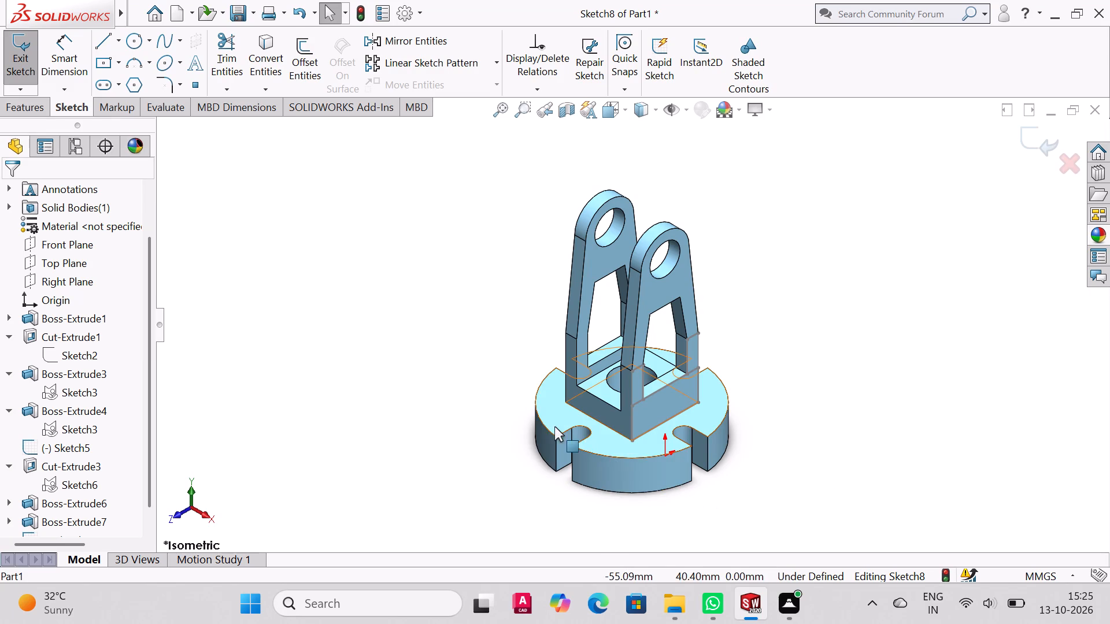
Examine the slotted disc, both uprights and the leftover sketch lines from the sides and underneath, finishing in the isometric view.
middle_drag(542, 416, 558, 480)
drag(517, 395, 577, 450)
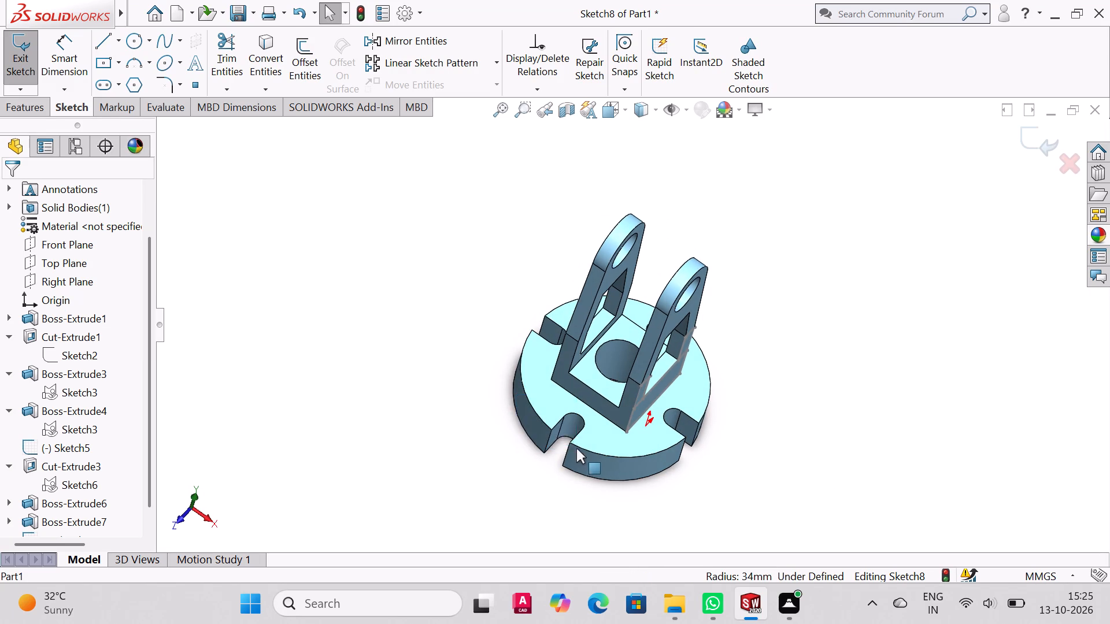
middle_drag(634, 434, 720, 263)
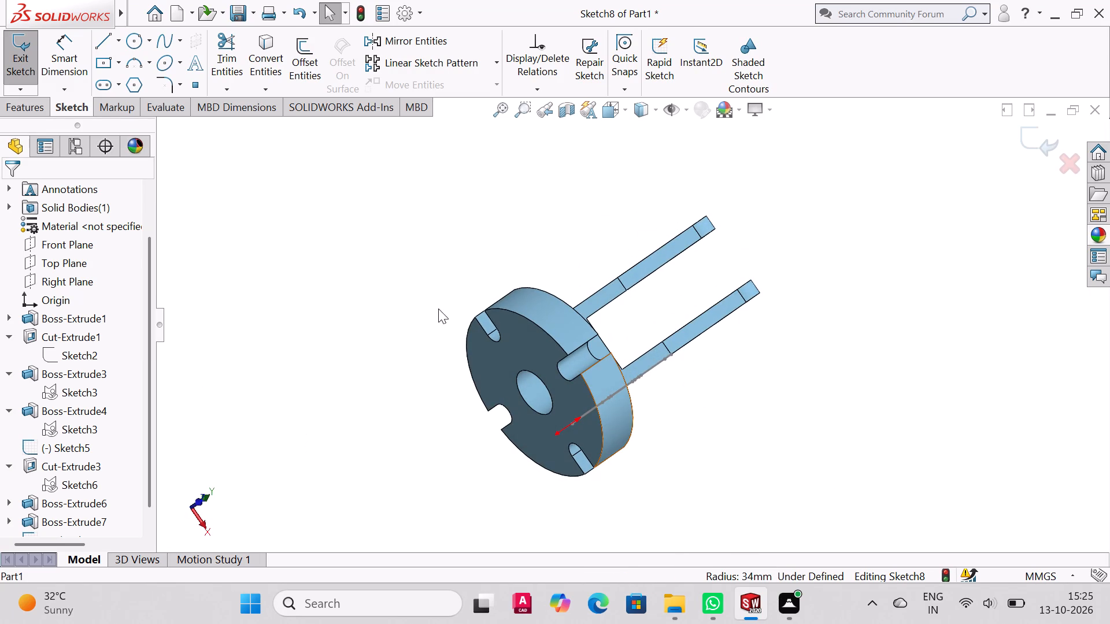
middle_drag(443, 327, 490, 568)
middle_drag(556, 395, 533, 383)
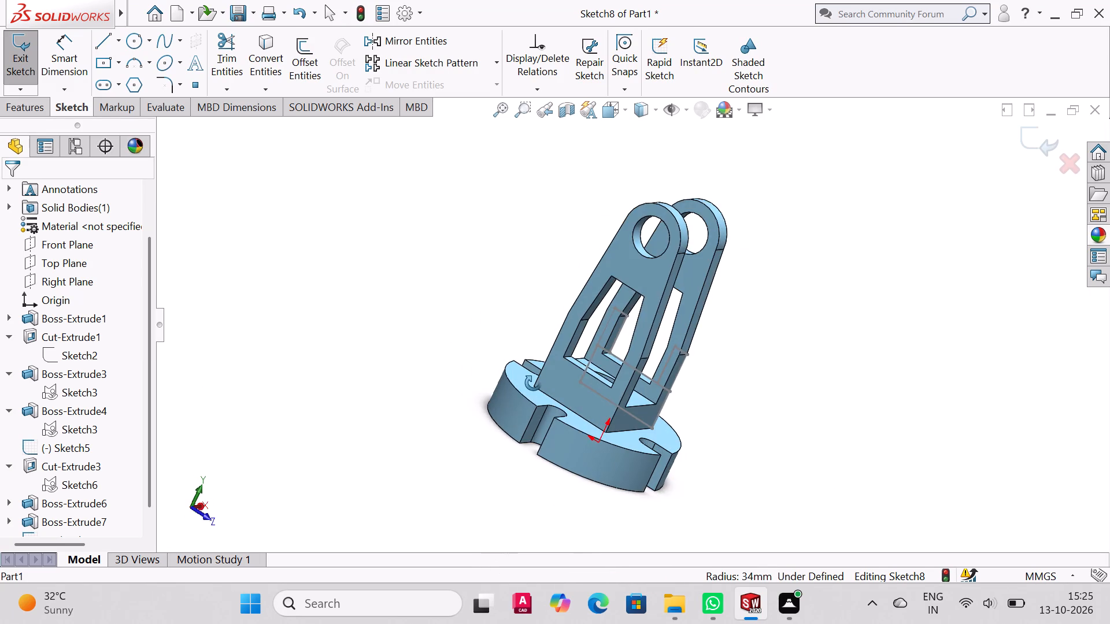
middle_drag(533, 383, 453, 341)
middle_drag(597, 475, 705, 416)
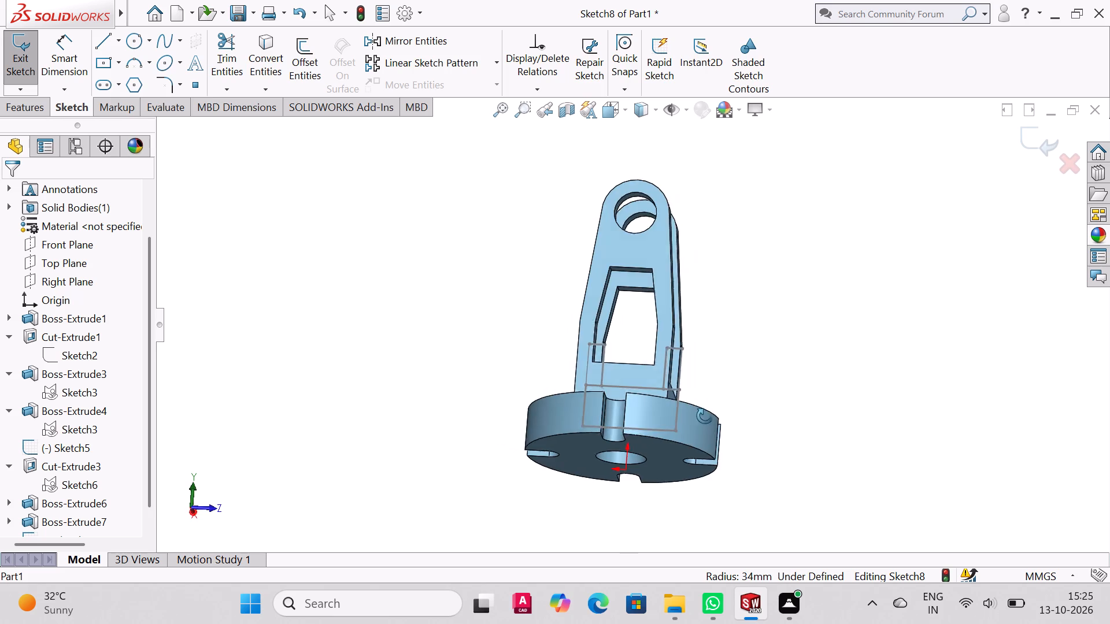
middle_drag(705, 416, 731, 526)
scroll(731, 526, down, 1)
middle_drag(597, 331, 559, 300)
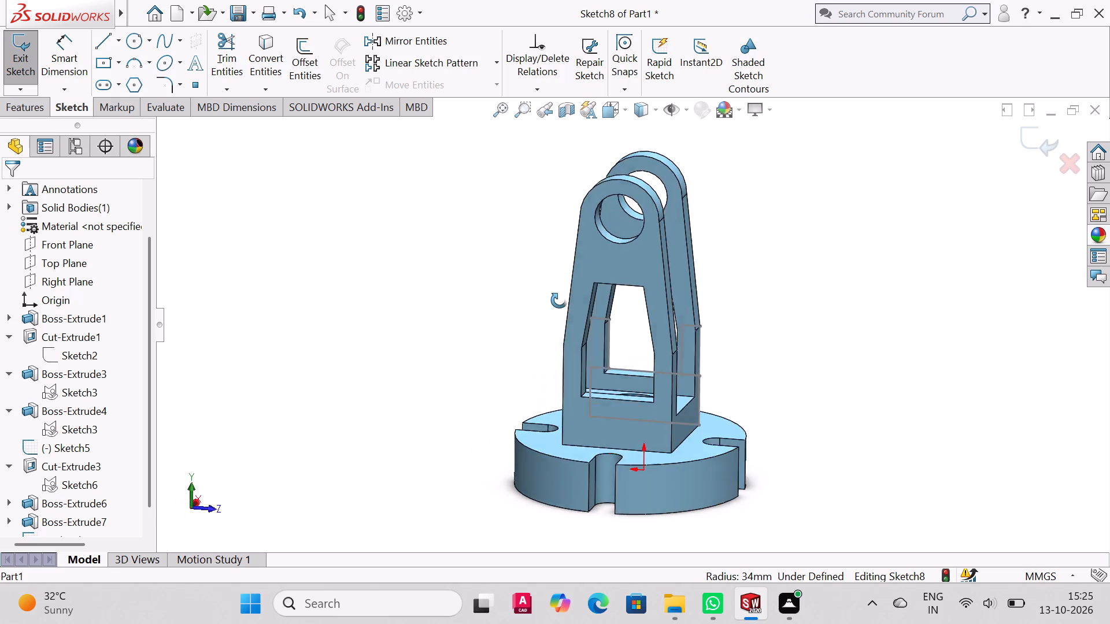
middle_drag(559, 300, 497, 332)
middle_drag(736, 486, 790, 445)
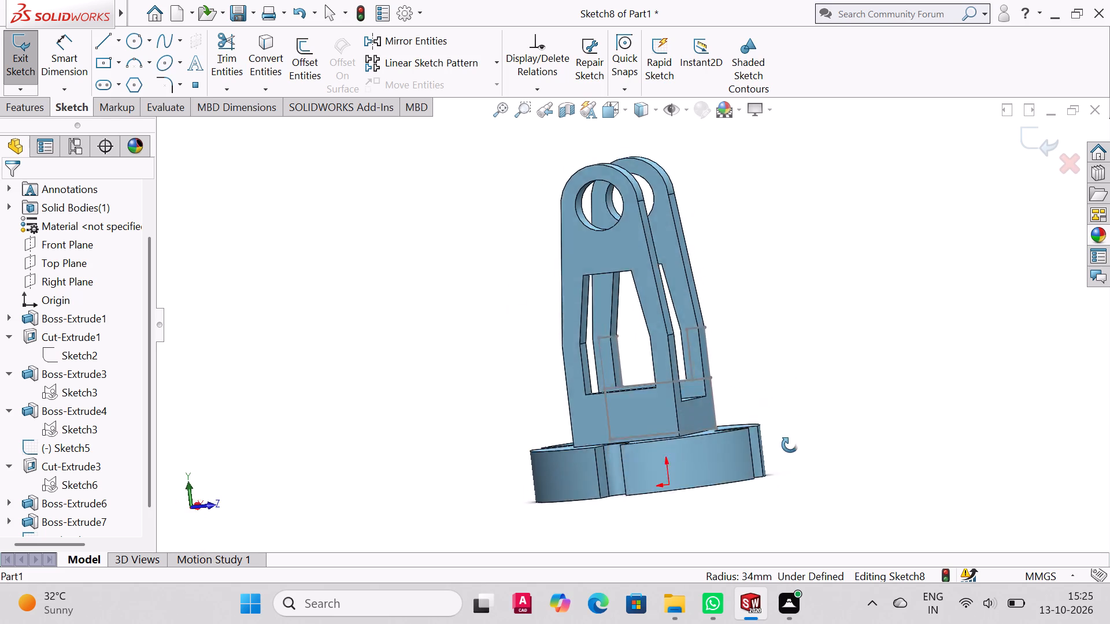
middle_drag(790, 445, 787, 484)
middle_drag(564, 344, 593, 375)
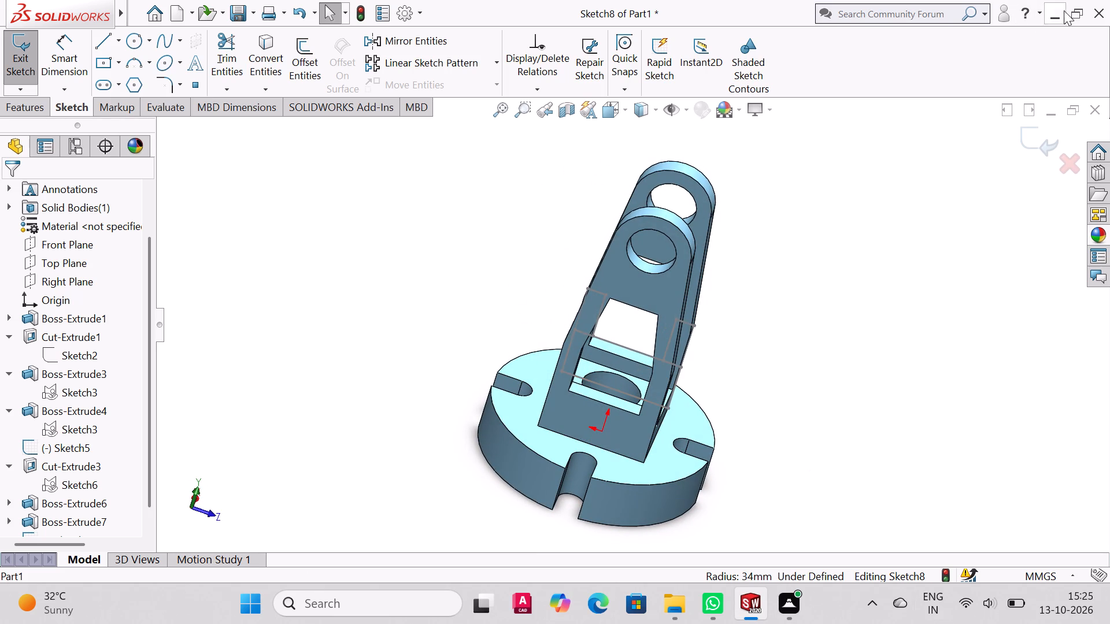
middle_drag(872, 295, 846, 276)
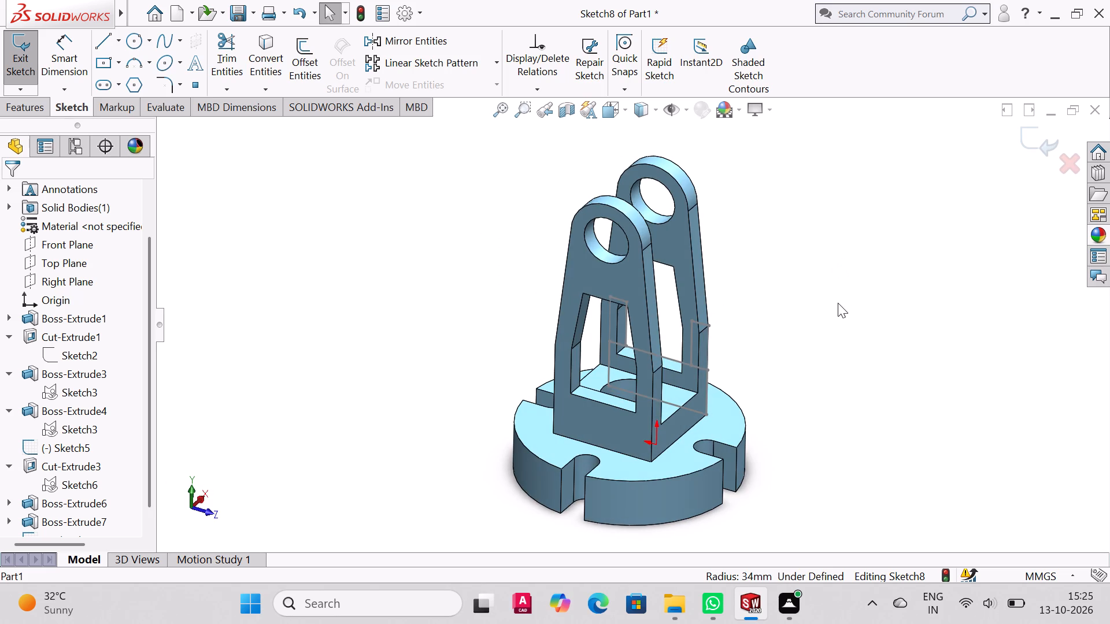
key(ctrl+7)
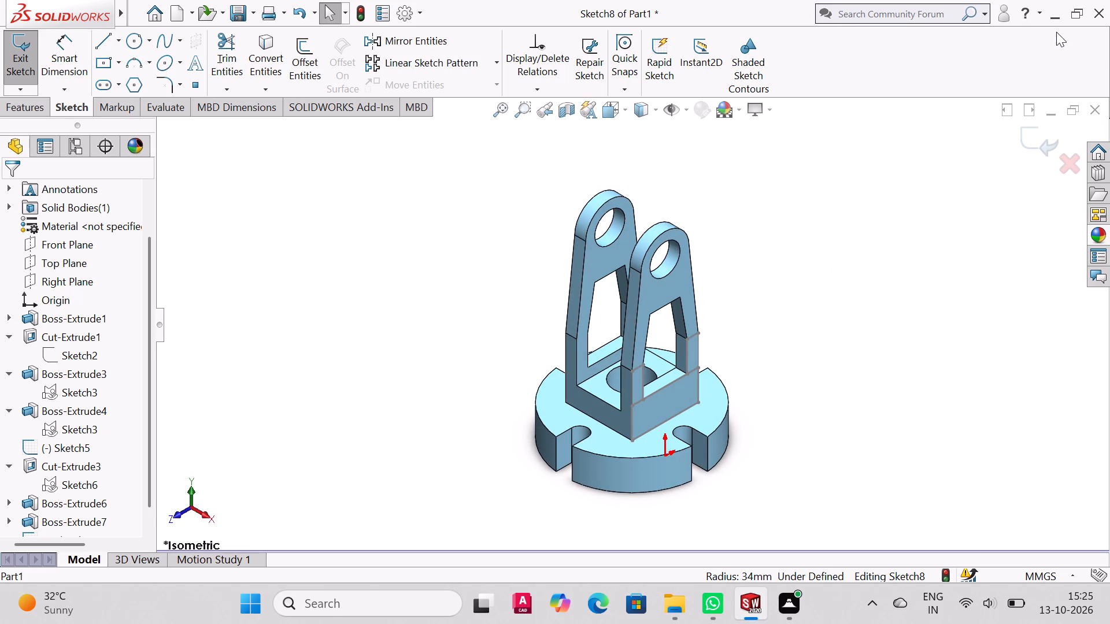
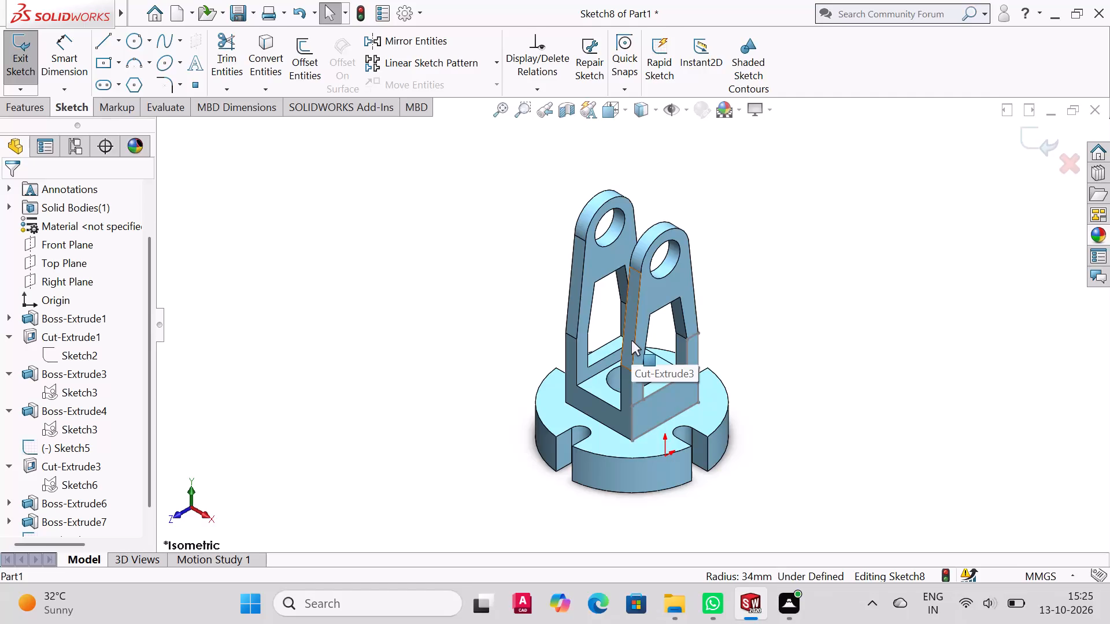
Examine the slotted disc from above while highlighting Sketch2 and Sketch1 to trace the source of the leftover sketch lines.
middle_drag(691, 300, 708, 390)
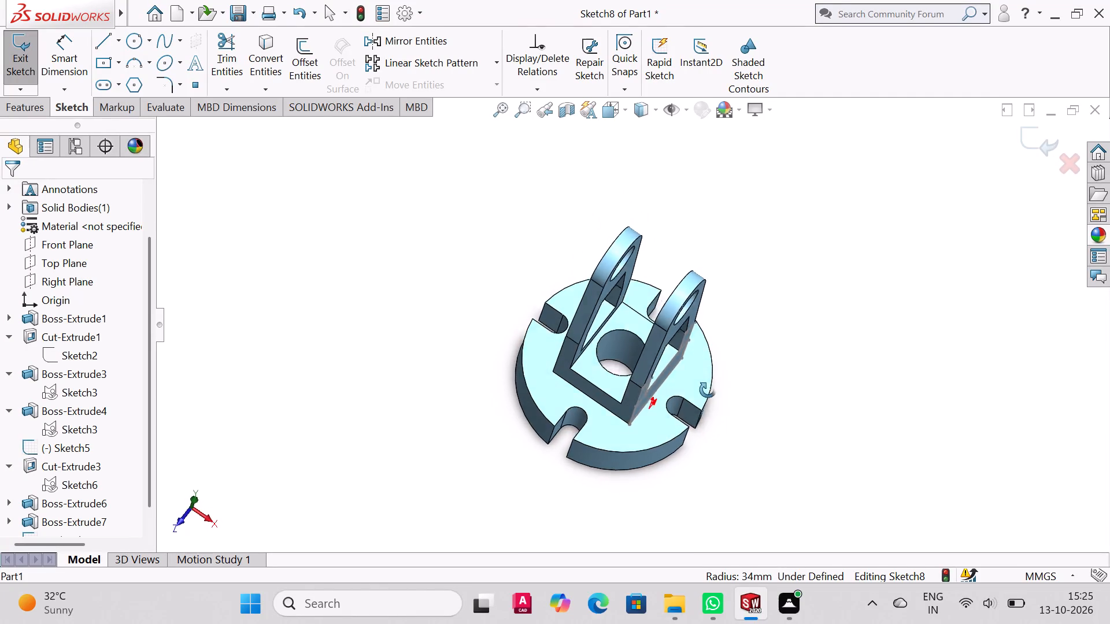
middle_drag(708, 390, 706, 420)
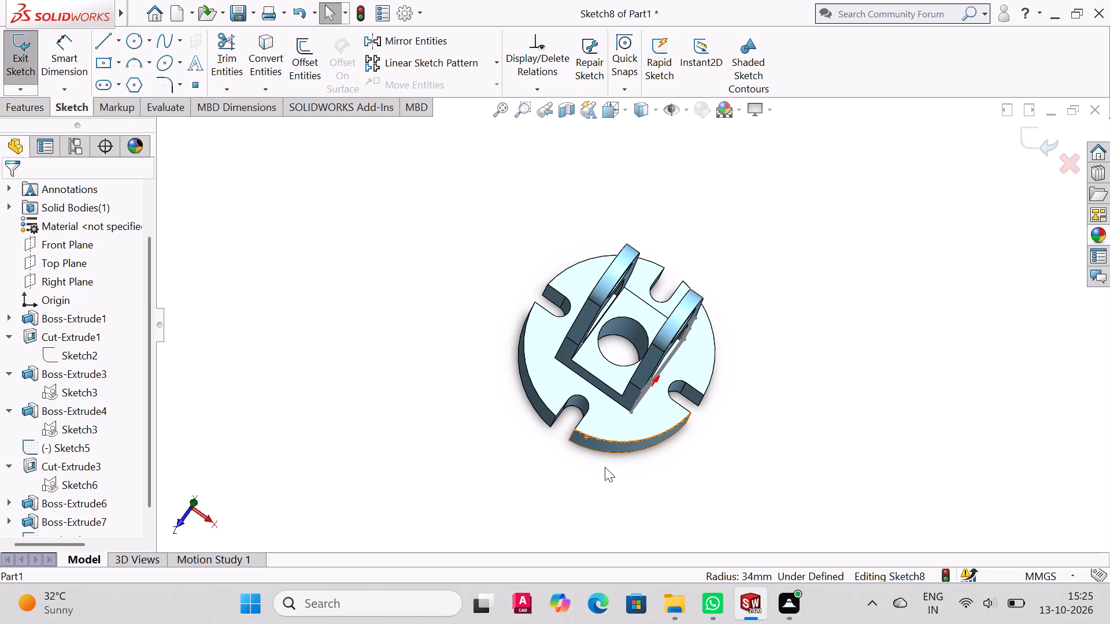
middle_drag(649, 214, 640, 289)
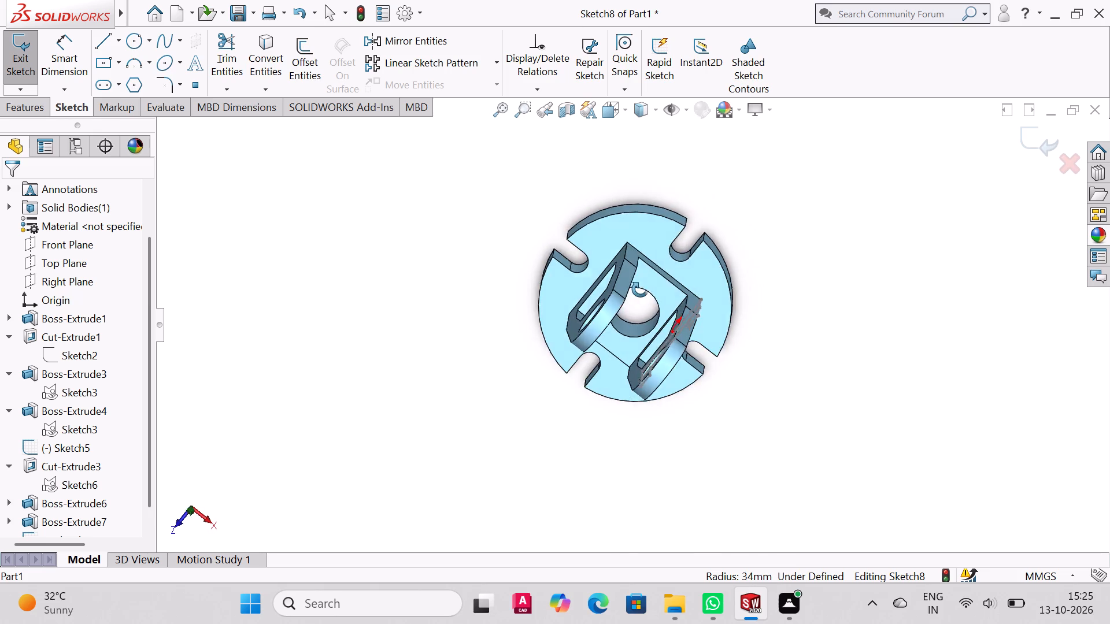
middle_drag(640, 289, 656, 250)
middle_click(649, 247)
middle_drag(637, 238, 615, 224)
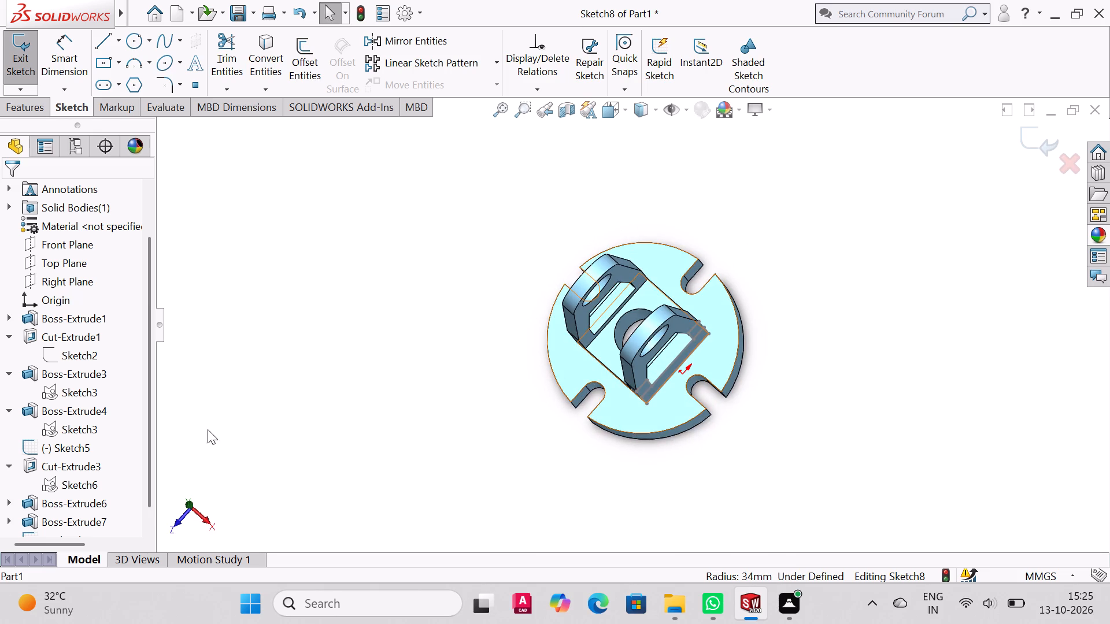
click(47, 352)
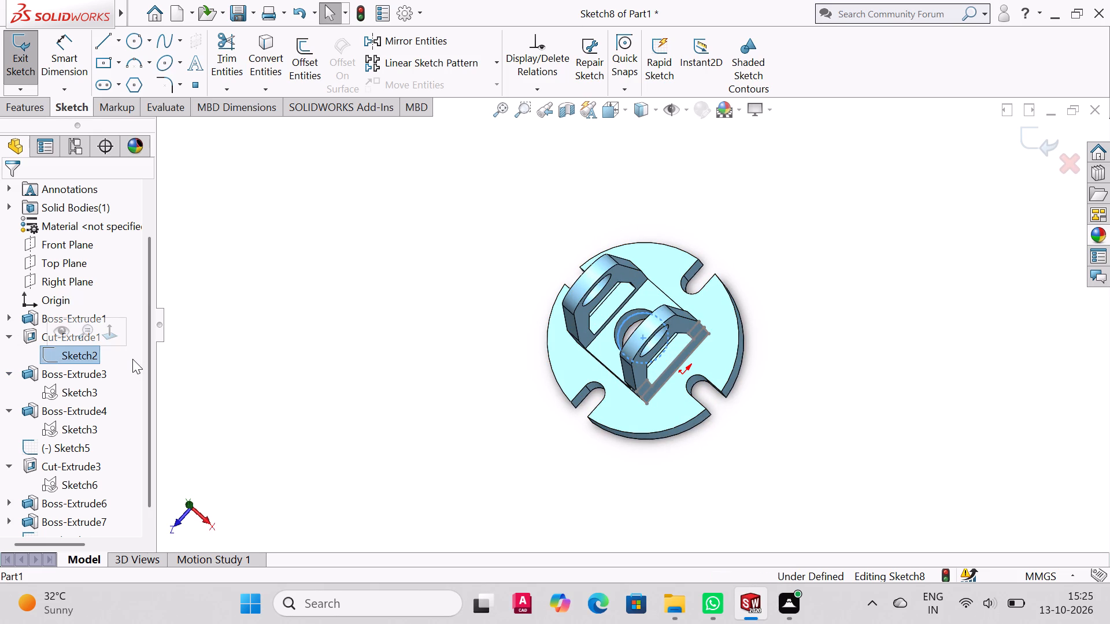
key(Escape)
key(Escape)
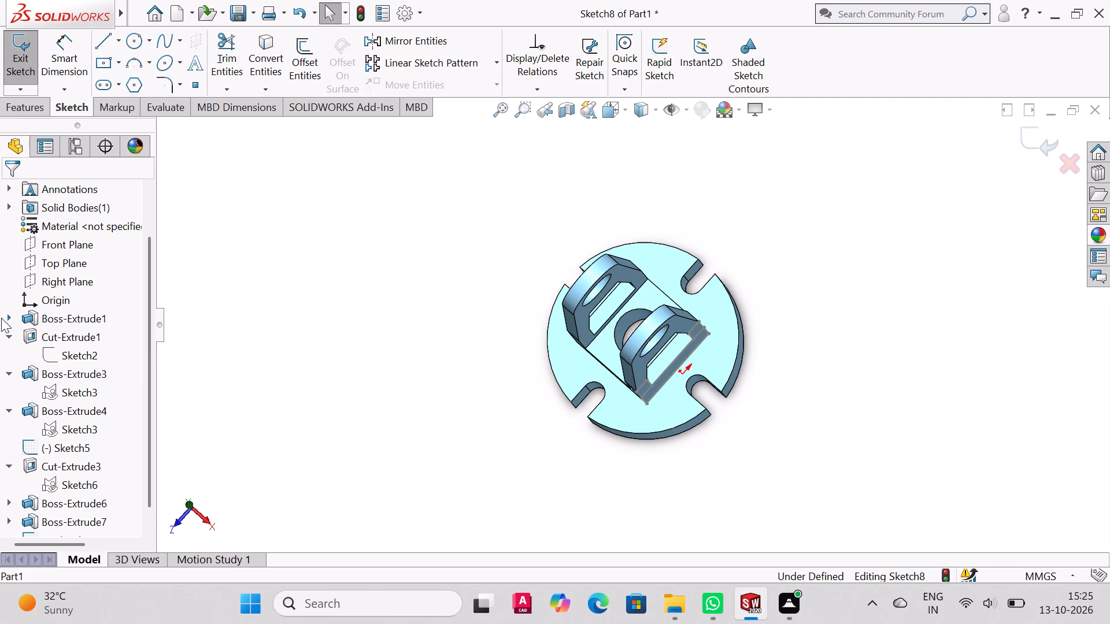
click(1, 318)
click(7, 316)
click(51, 336)
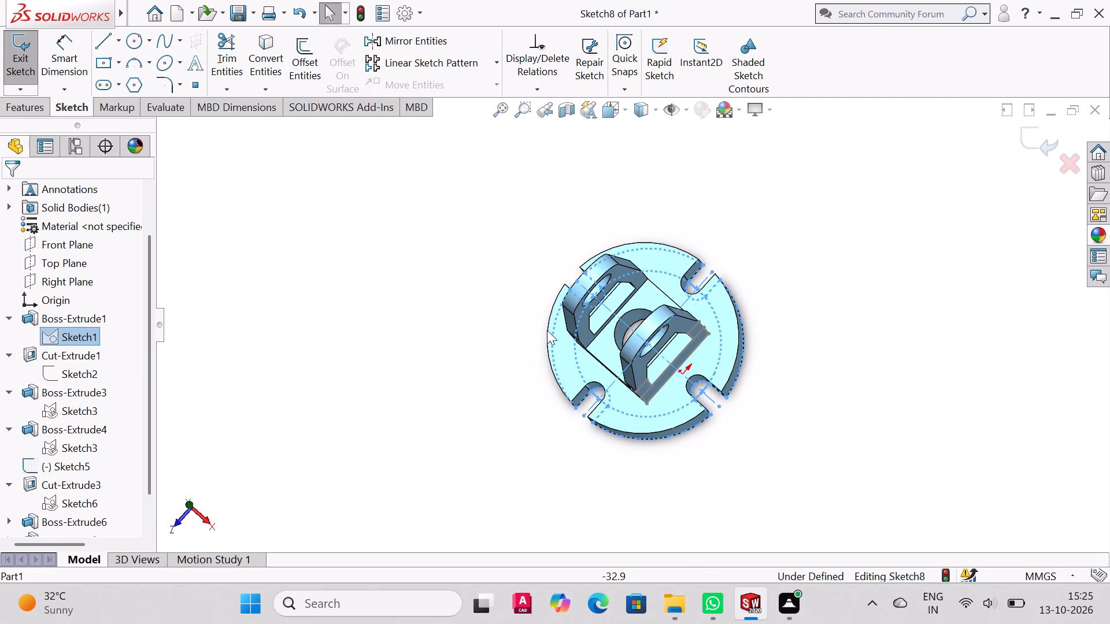
scroll(556, 330, up, 3)
scroll(557, 330, down, 6)
middle_drag(690, 354, 713, 337)
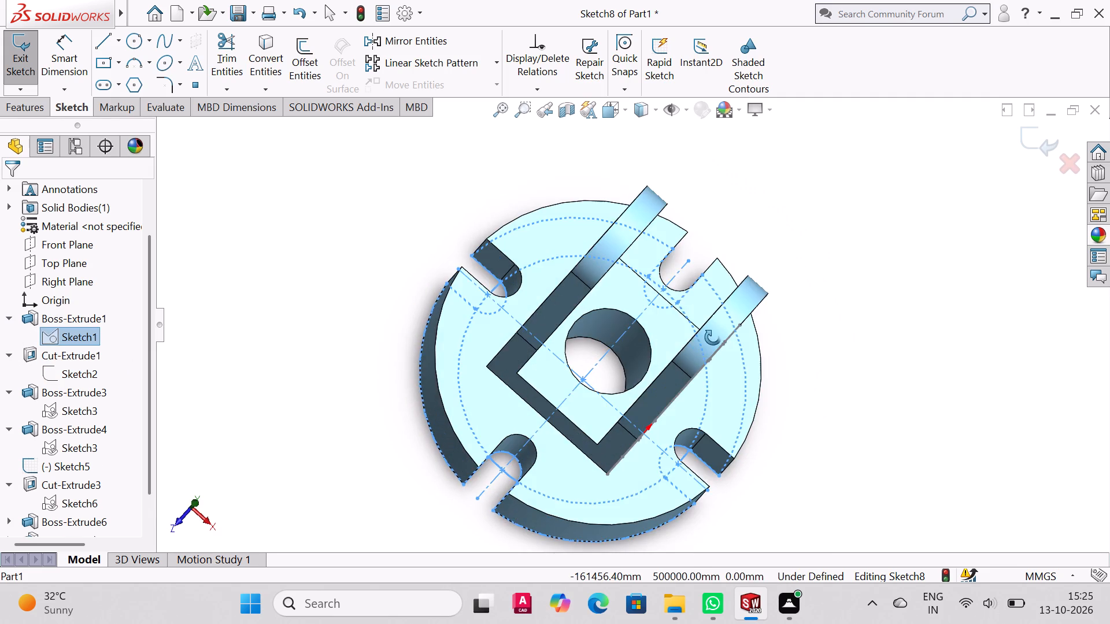
middle_drag(713, 337, 709, 347)
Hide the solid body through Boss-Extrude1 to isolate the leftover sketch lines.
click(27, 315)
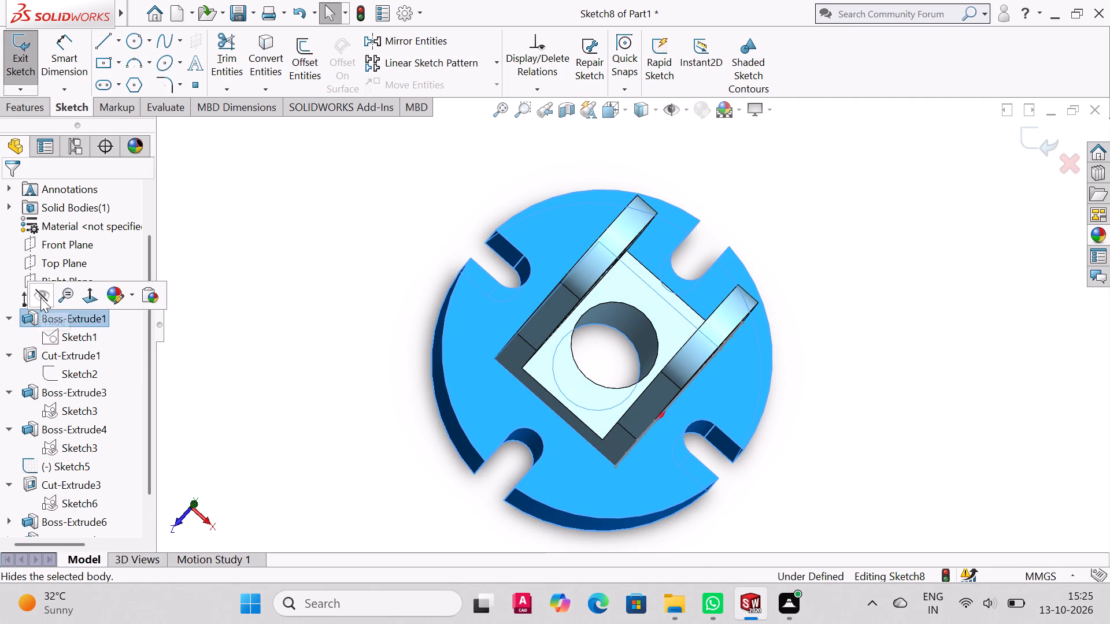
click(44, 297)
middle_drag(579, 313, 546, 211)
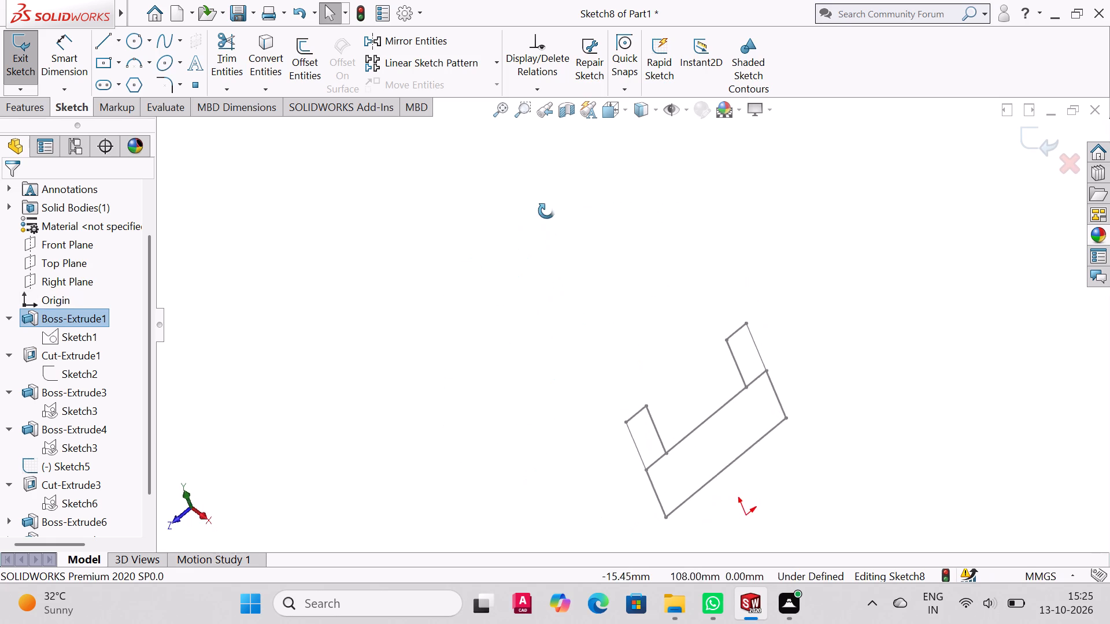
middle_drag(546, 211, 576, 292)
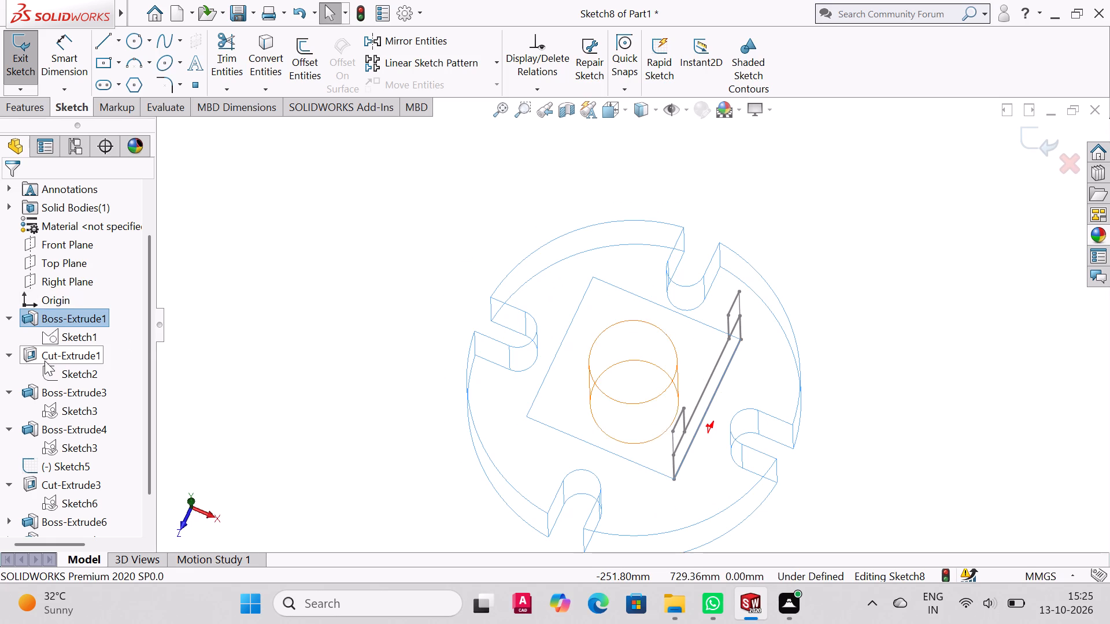
Highlight Sketch2, both Sketch3 entries, Sketch6 and Sketch5 in turn to compare them with the leftover U-shaped profile lines.
click(50, 374)
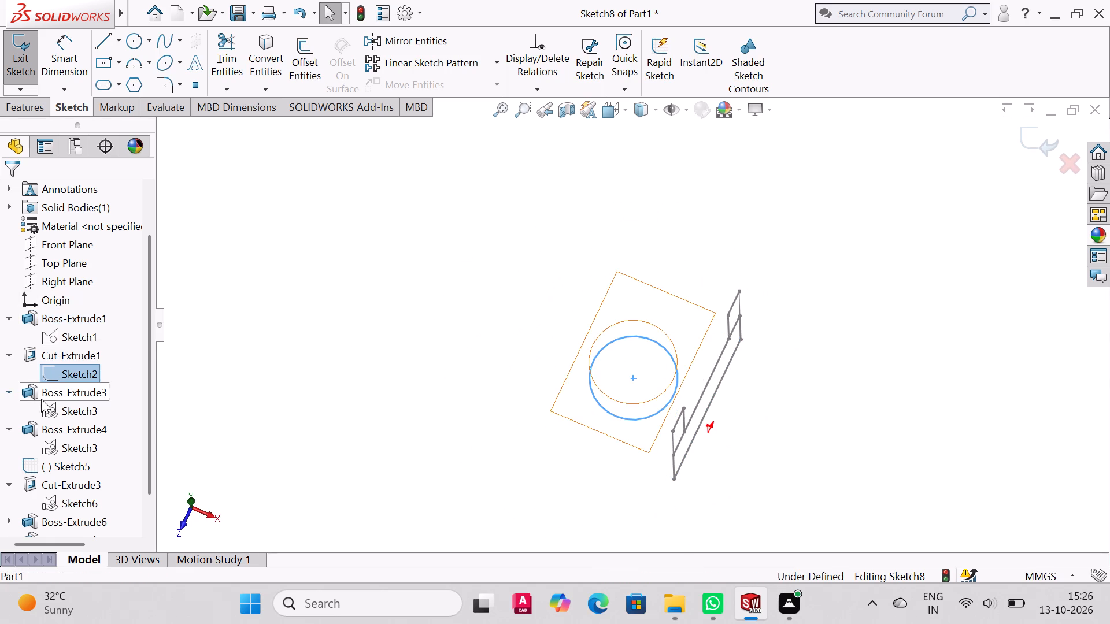
click(47, 417)
scroll(636, 366, up, 4)
scroll(637, 365, down, 4)
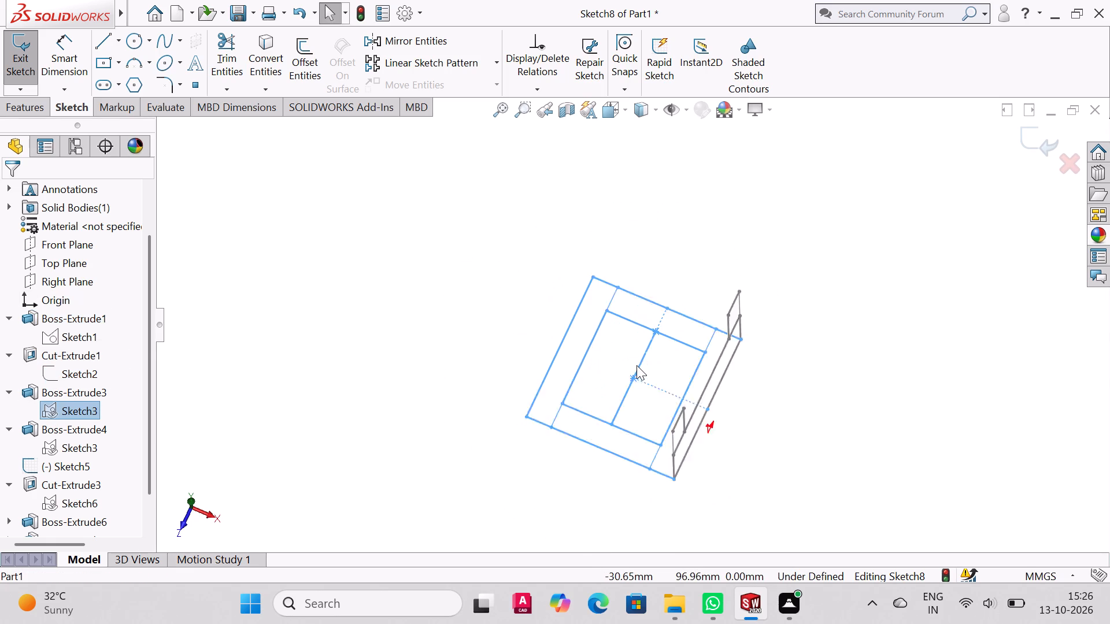
scroll(637, 365, down, 3)
middle_drag(722, 374, 725, 348)
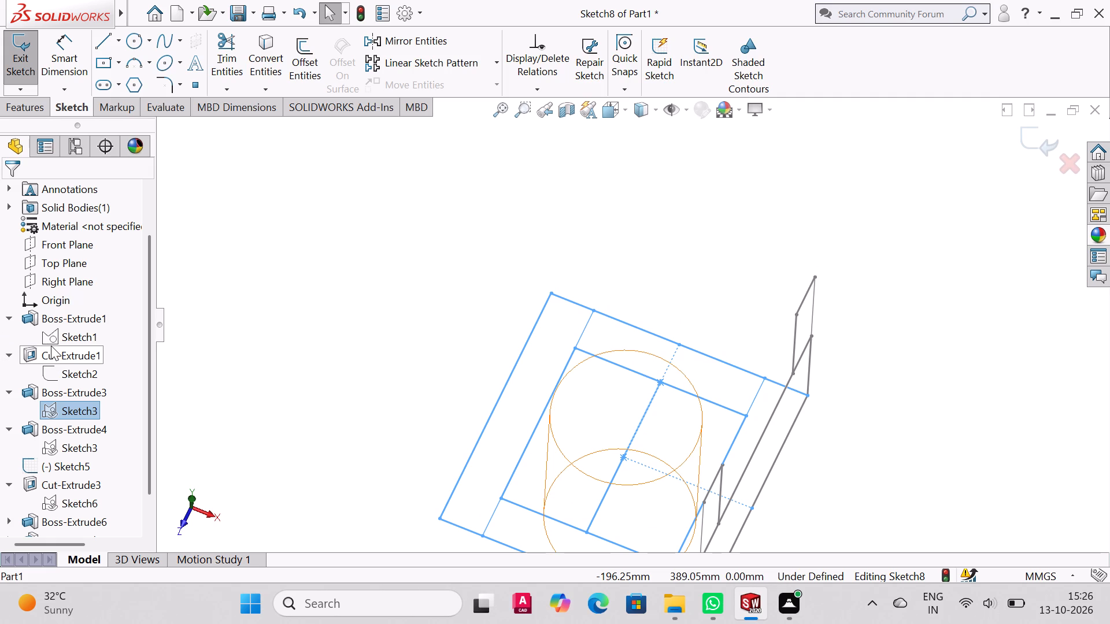
click(43, 417)
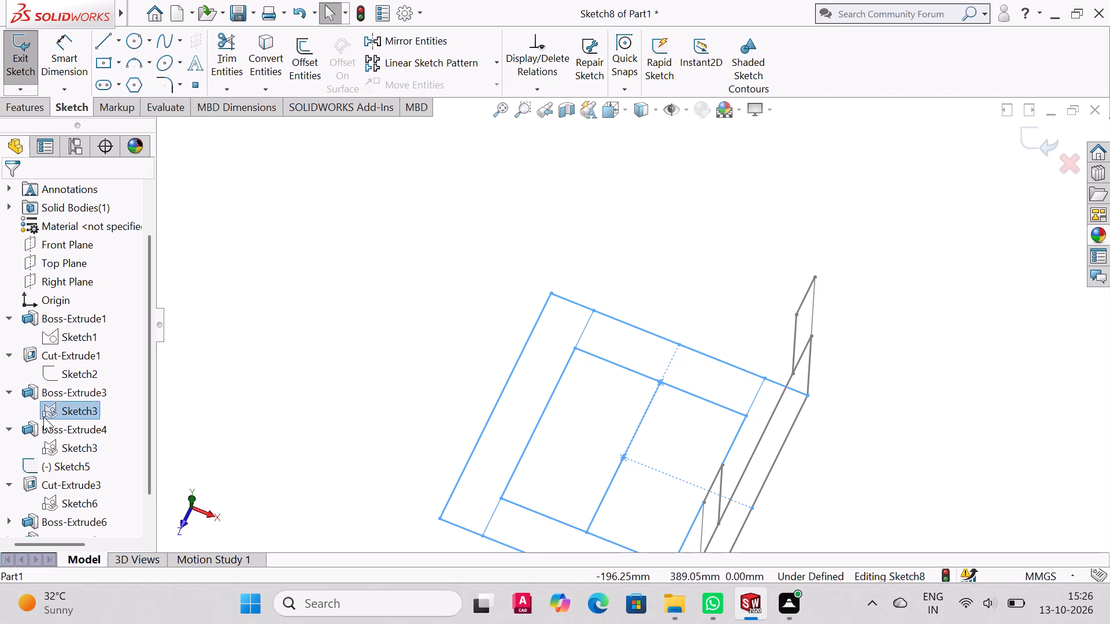
scroll(654, 348, up, 4)
scroll(654, 349, down, 3)
middle_drag(689, 419, 708, 374)
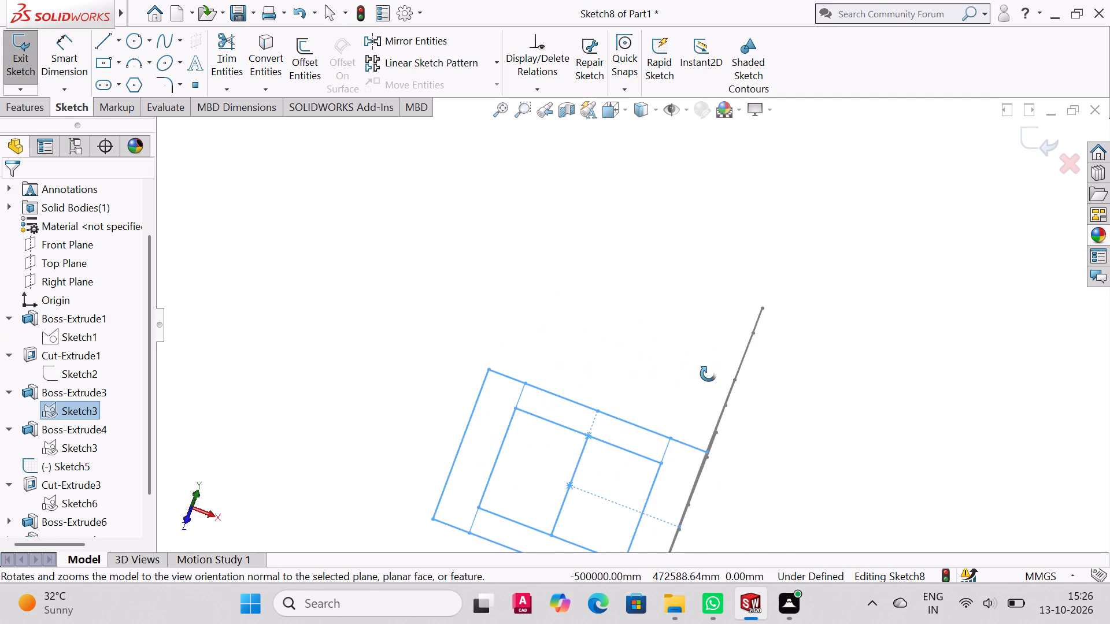
middle_drag(708, 374, 598, 359)
click(68, 448)
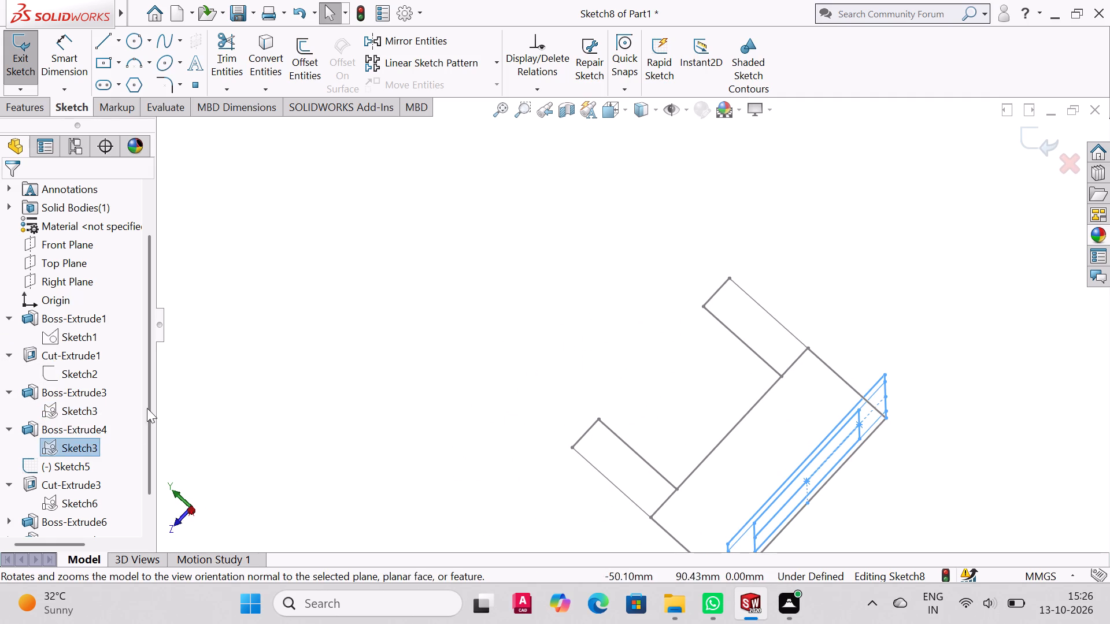
scroll(108, 410, down, 2)
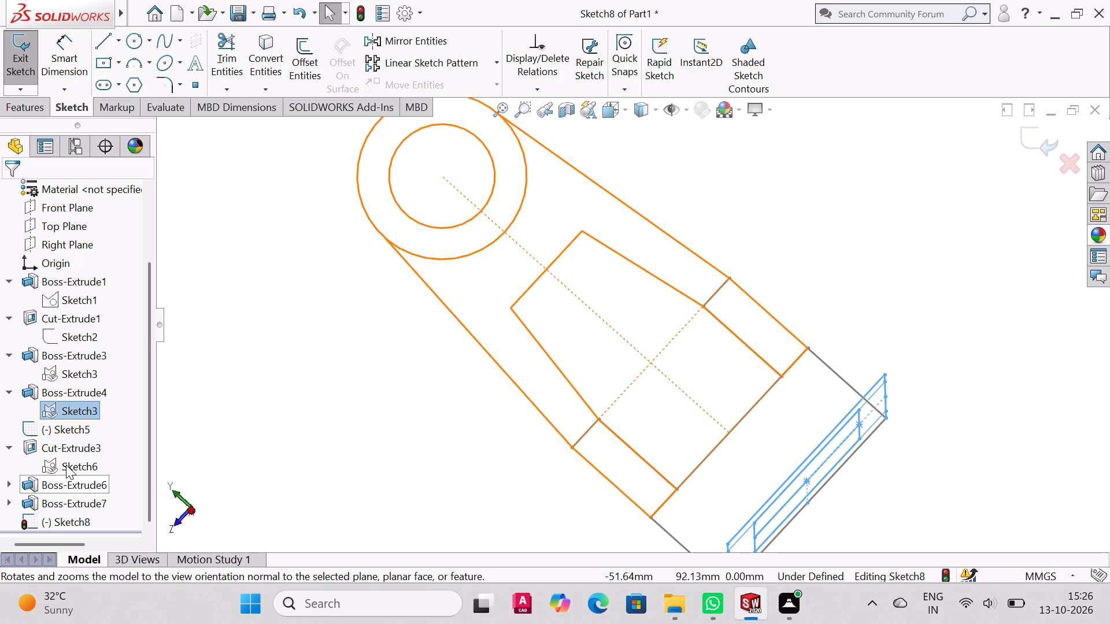
click(66, 465)
click(65, 435)
middle_drag(419, 376, 437, 378)
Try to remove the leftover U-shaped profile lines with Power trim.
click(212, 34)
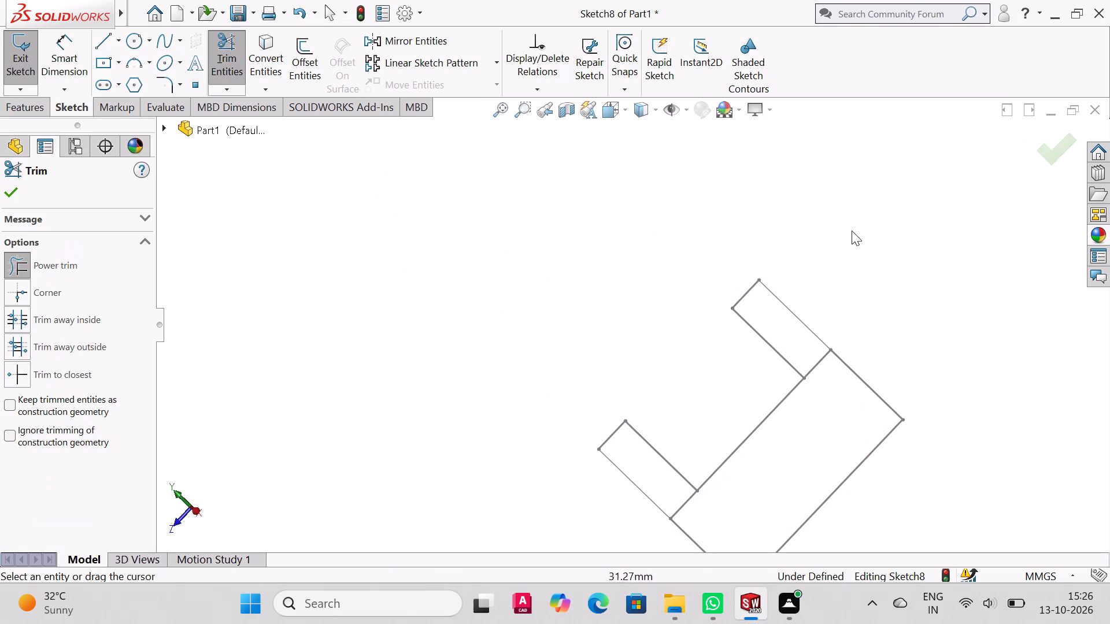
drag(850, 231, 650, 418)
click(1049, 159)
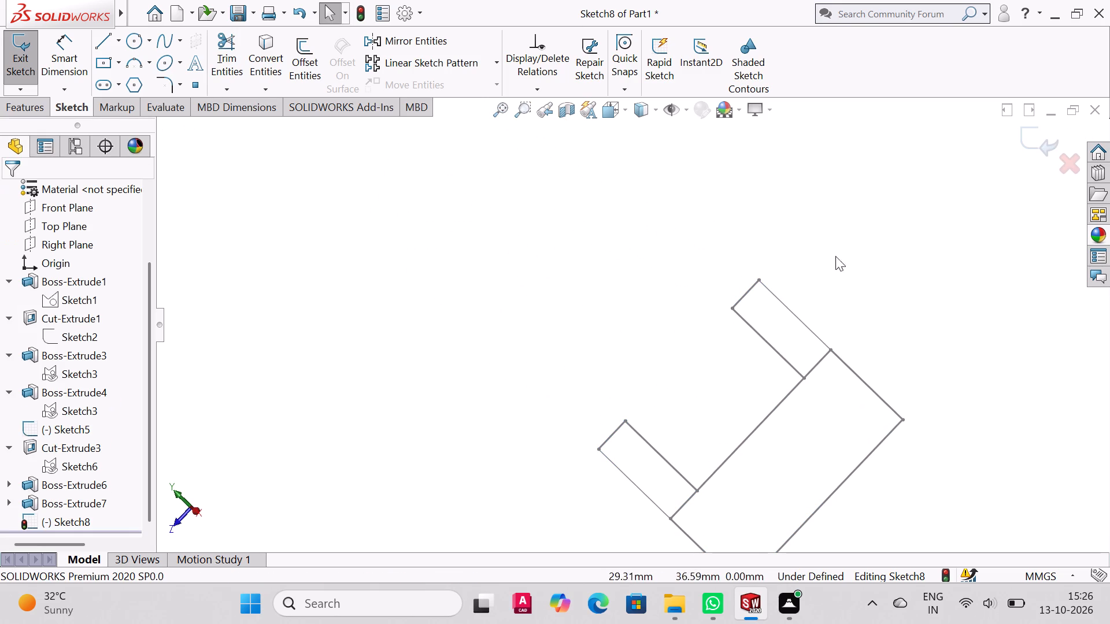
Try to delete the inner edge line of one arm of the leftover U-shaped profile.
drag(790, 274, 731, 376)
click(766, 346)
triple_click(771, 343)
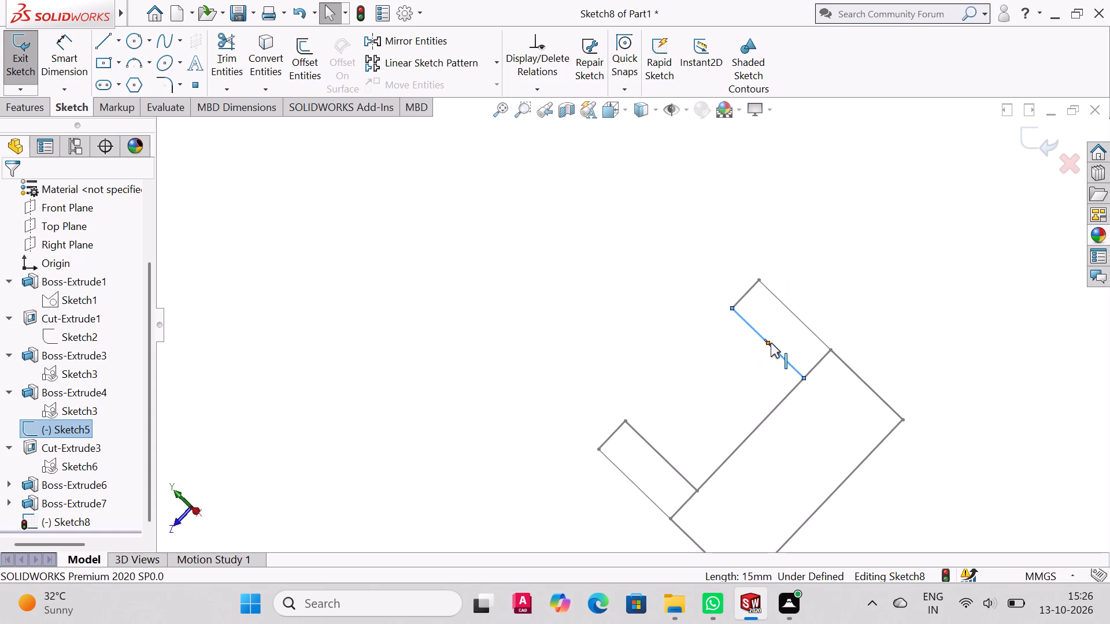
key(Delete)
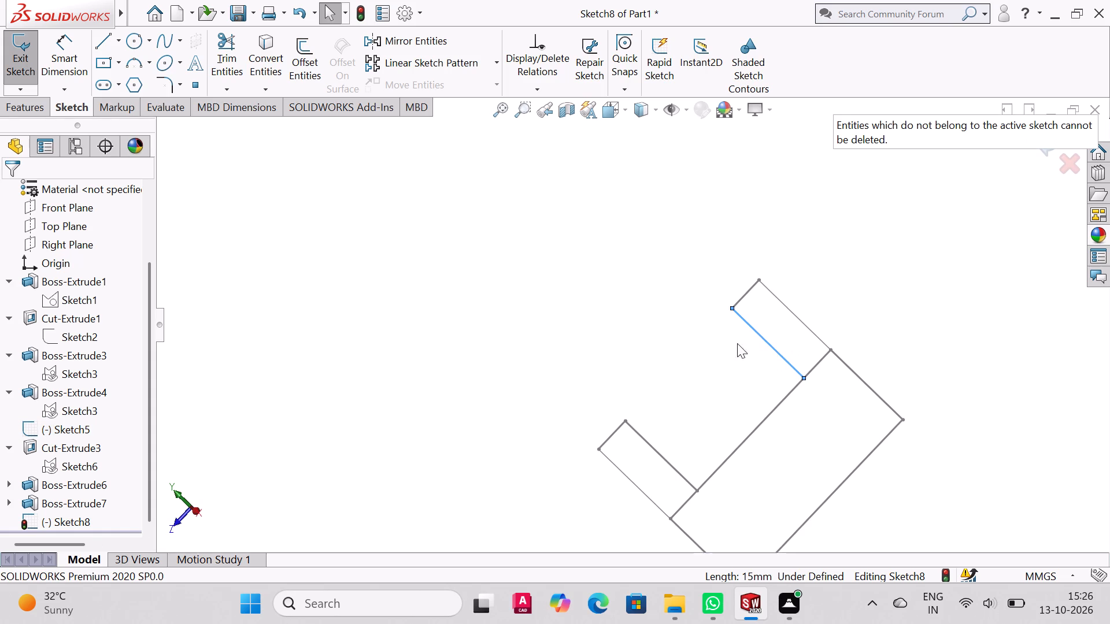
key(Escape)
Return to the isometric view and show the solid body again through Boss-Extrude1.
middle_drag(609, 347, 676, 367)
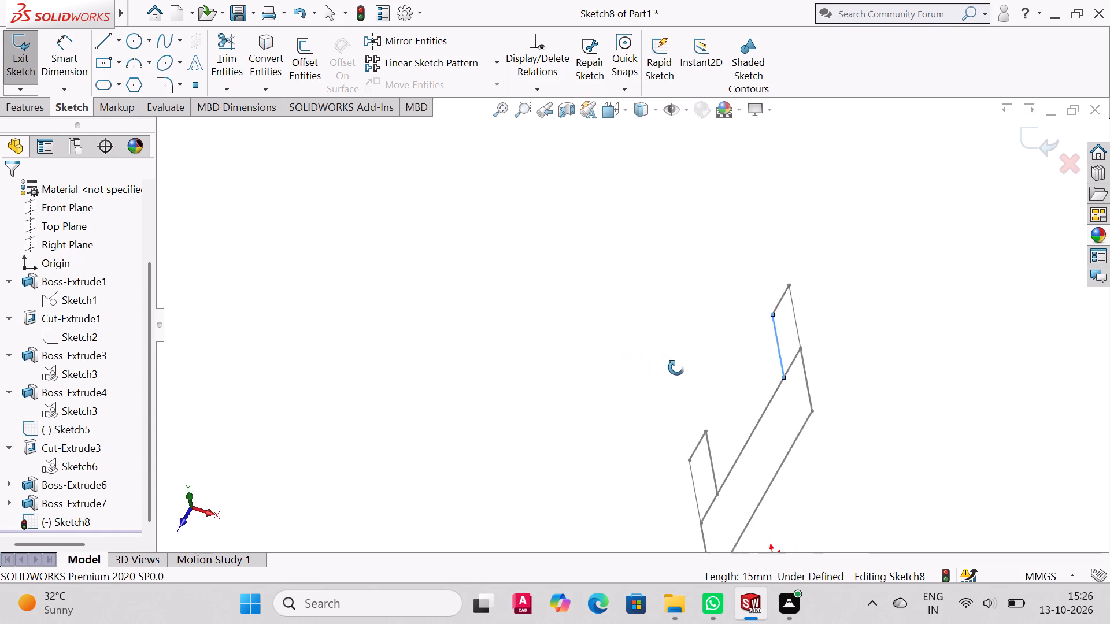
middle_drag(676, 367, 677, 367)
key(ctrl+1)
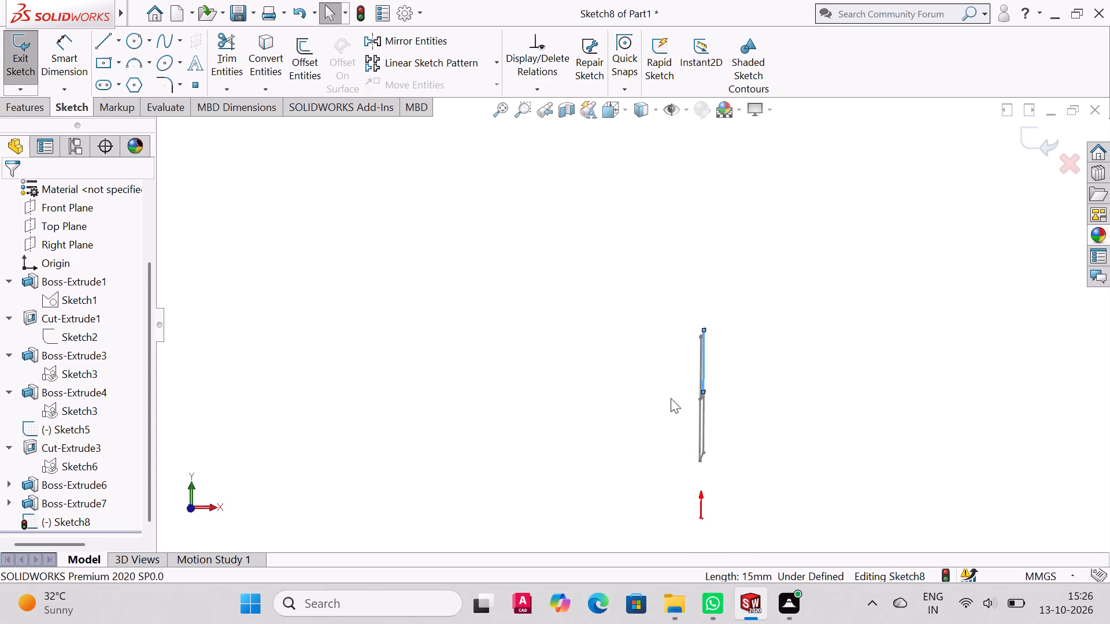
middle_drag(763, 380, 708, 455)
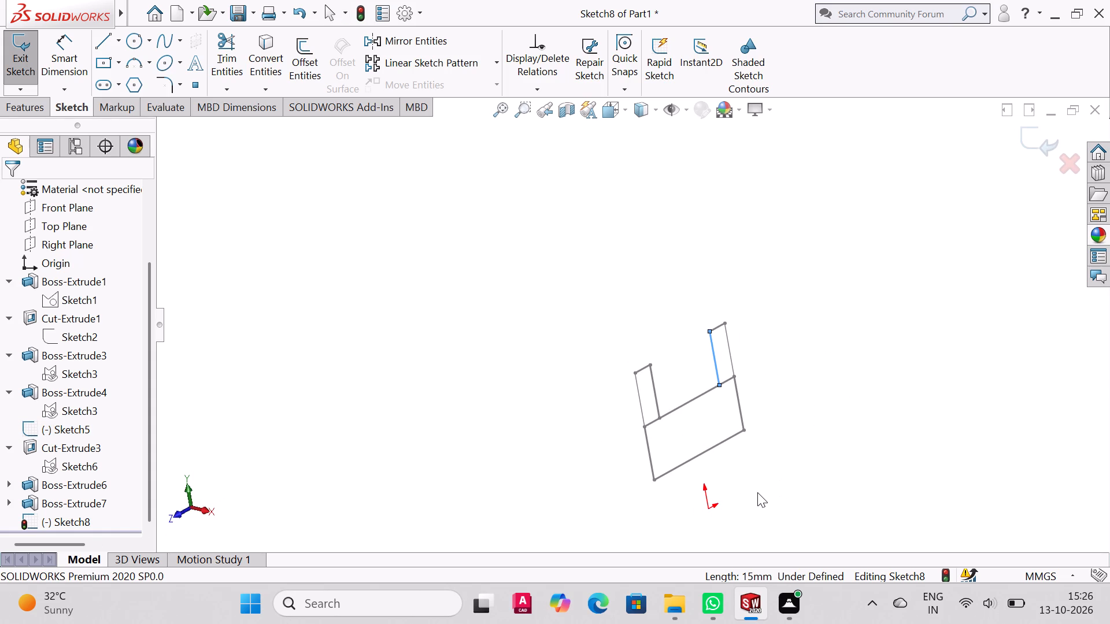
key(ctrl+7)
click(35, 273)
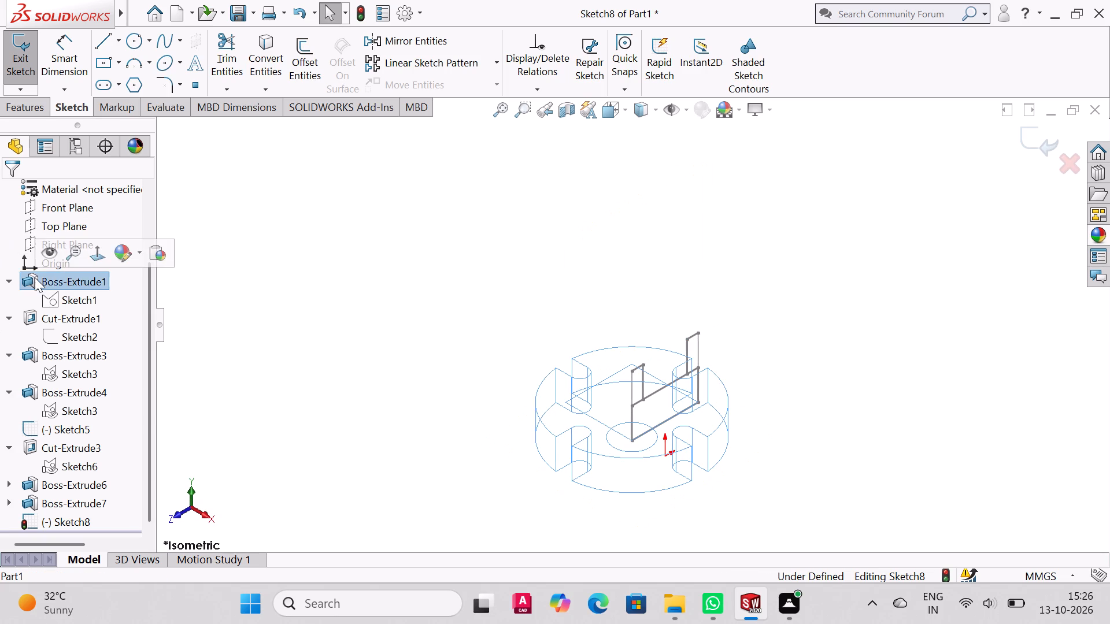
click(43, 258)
Examine Sketch2 and Boss-Extrude3's Sketch3 against the square base between the uprights.
scroll(676, 417, up, 3)
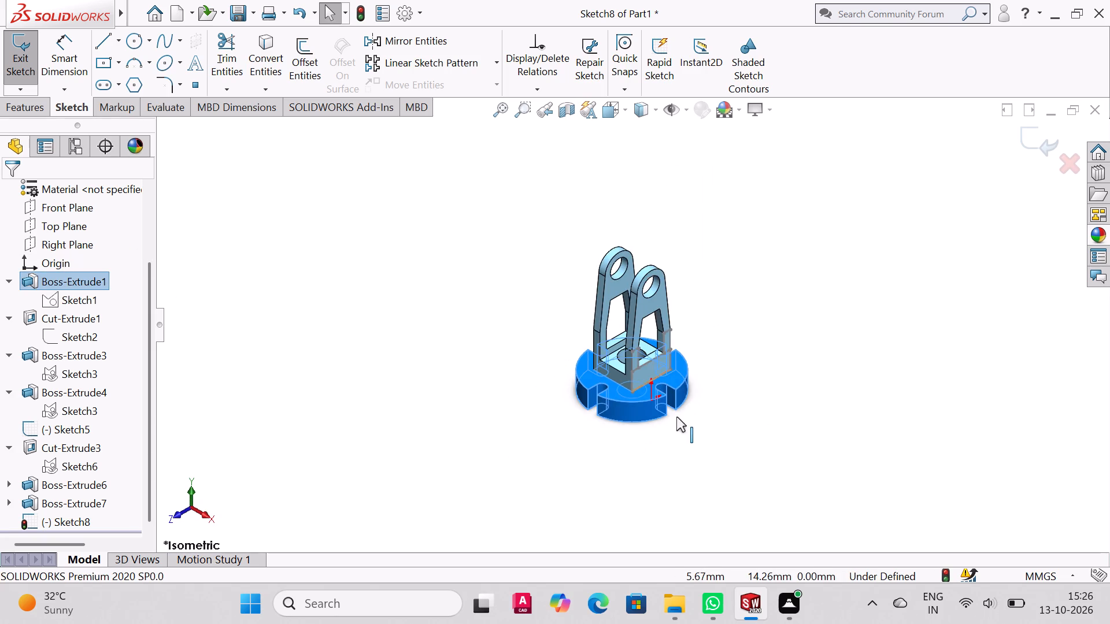
scroll(676, 417, down, 6)
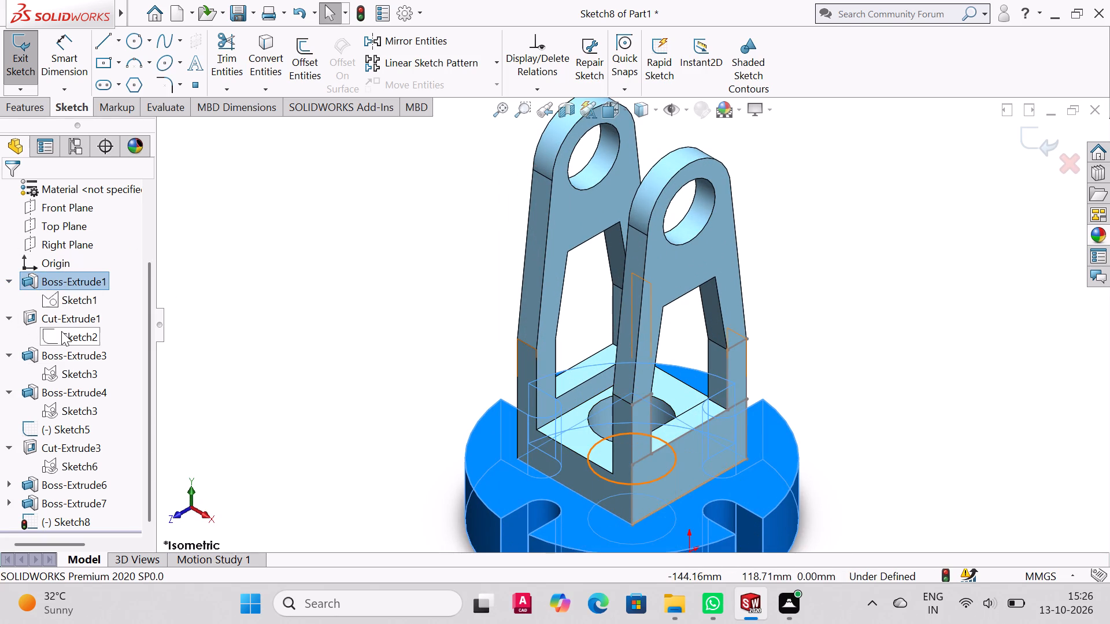
click(61, 331)
click(68, 381)
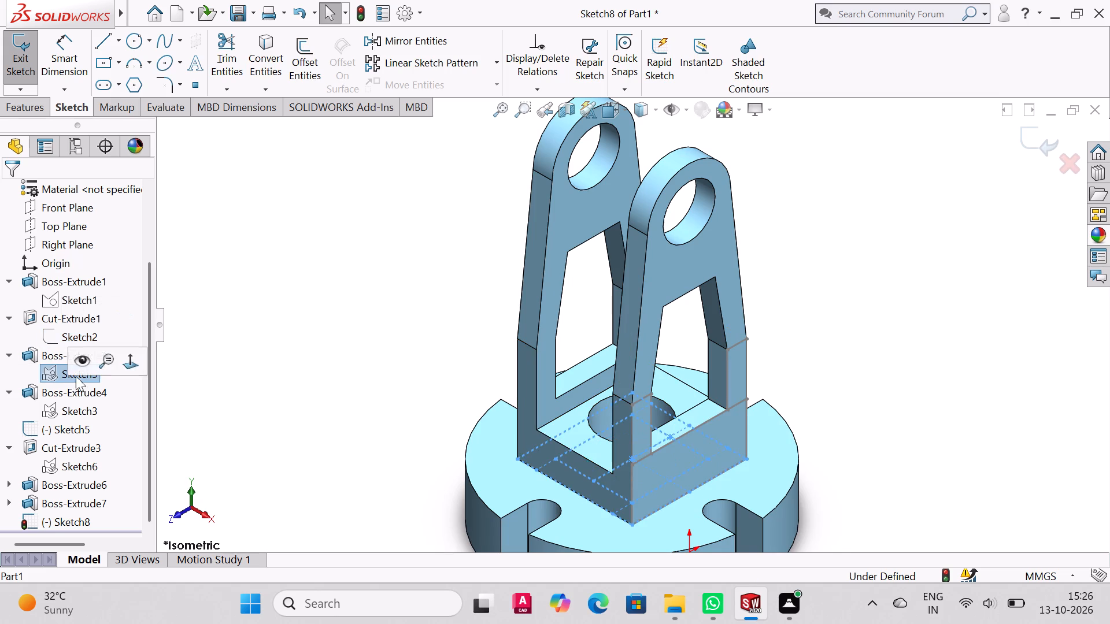
click(47, 375)
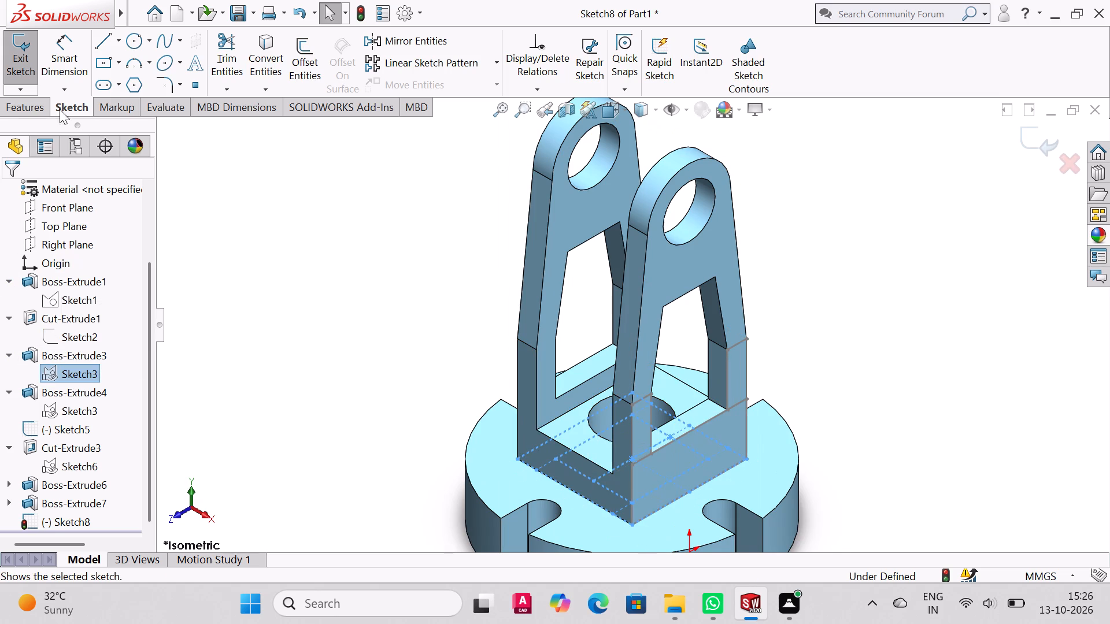
middle_drag(437, 389, 436, 399)
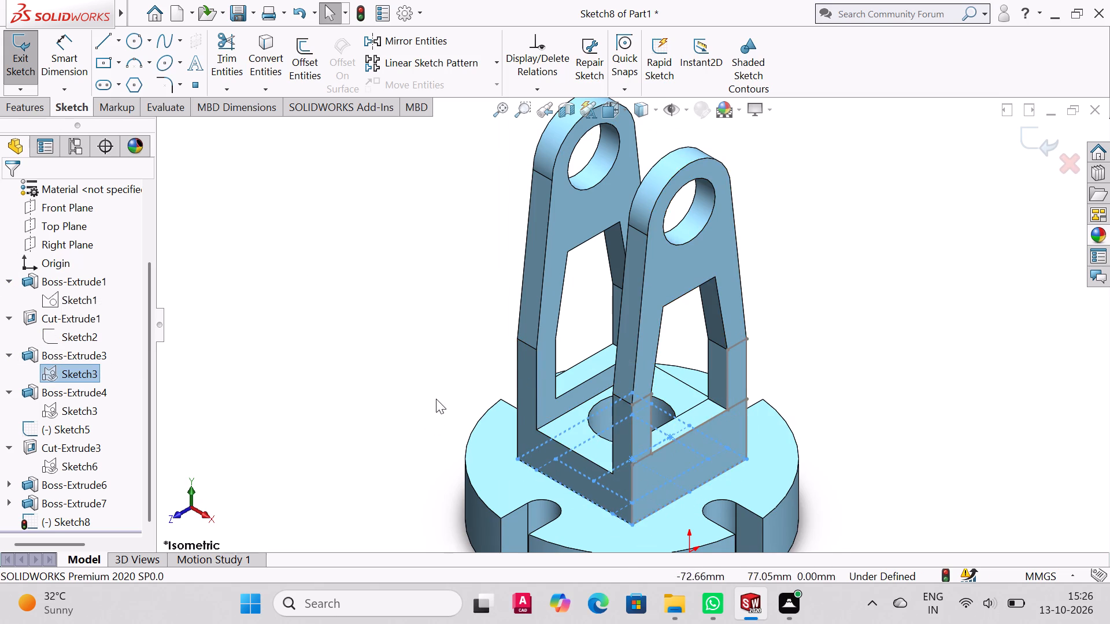
middle_drag(436, 399, 429, 491)
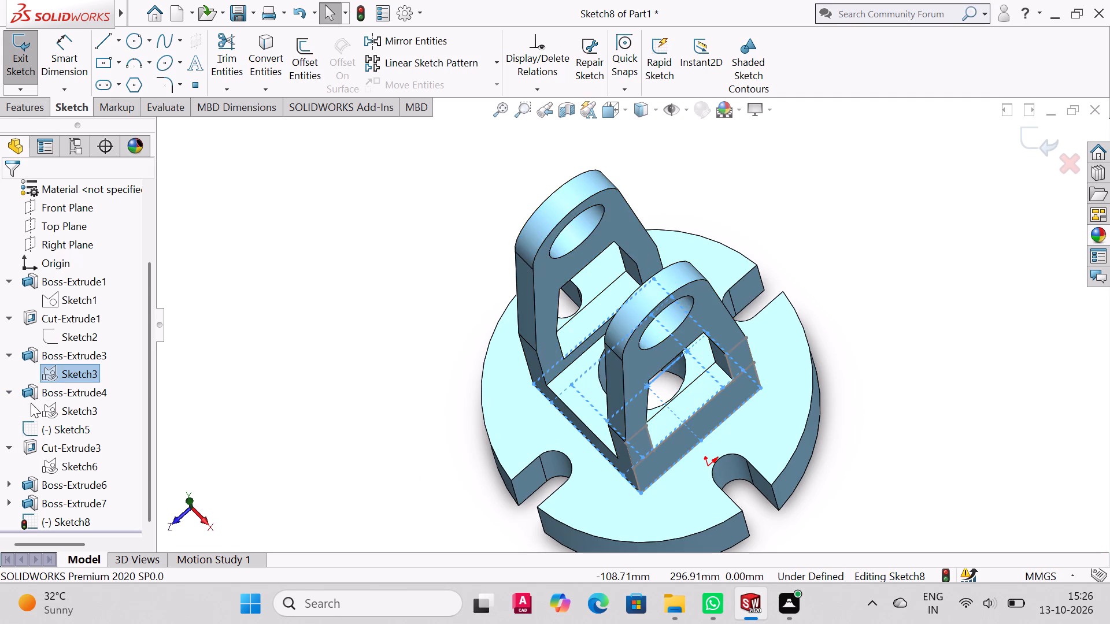
Hide the solid body through Boss-Extrude3, leaving the leftover U-shaped sketch lines isolated for inspection.
click(33, 353)
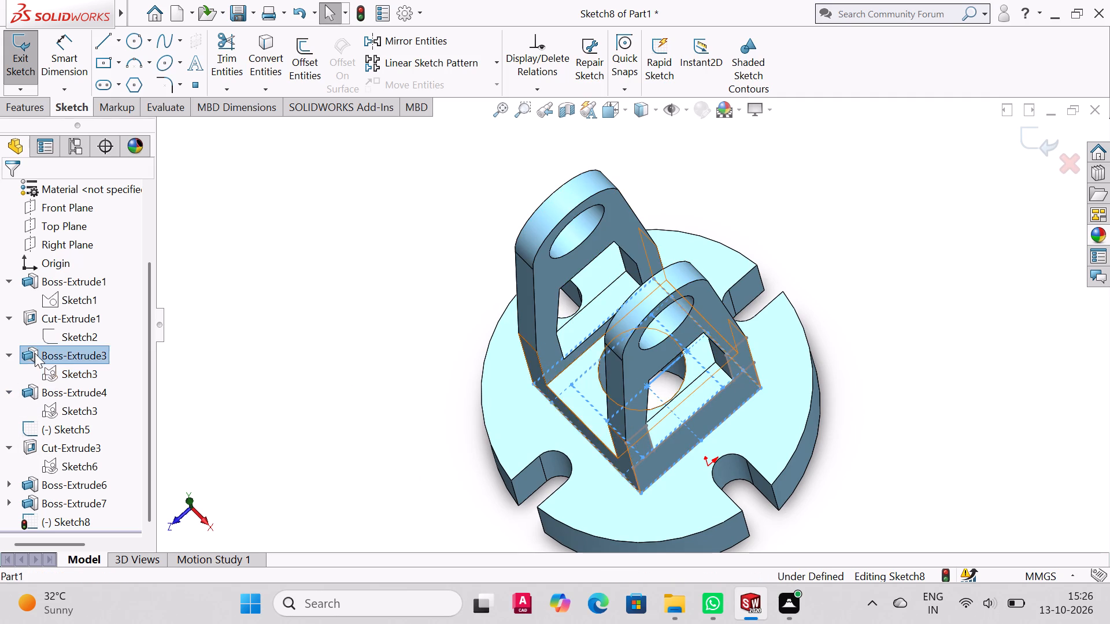
click(50, 328)
scroll(605, 413, up, 1)
middle_drag(605, 413, 638, 486)
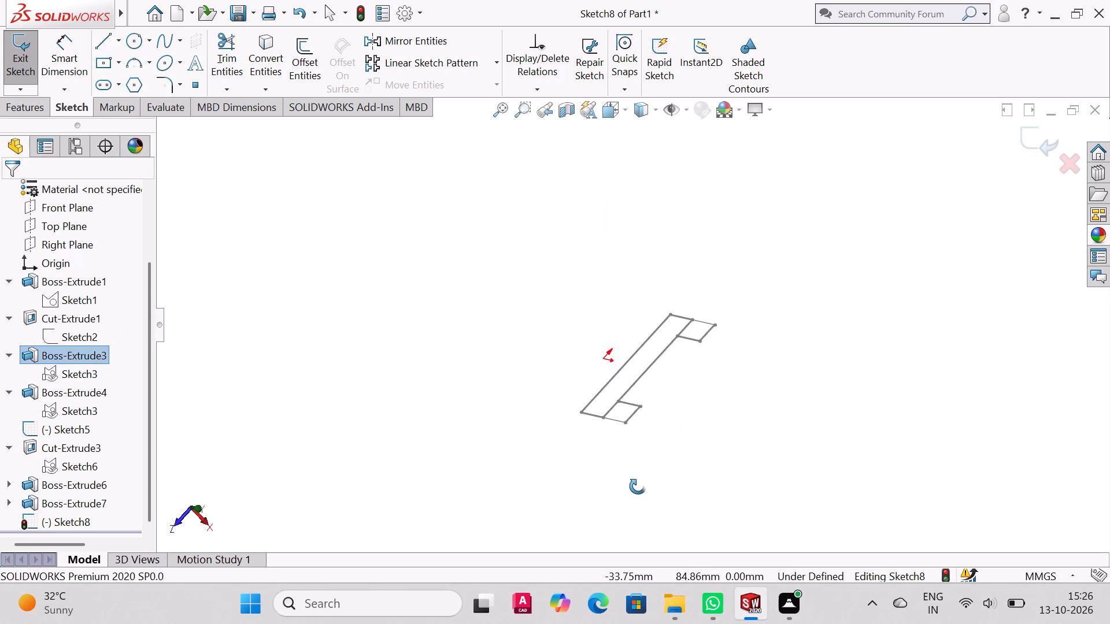
middle_drag(638, 486, 579, 399)
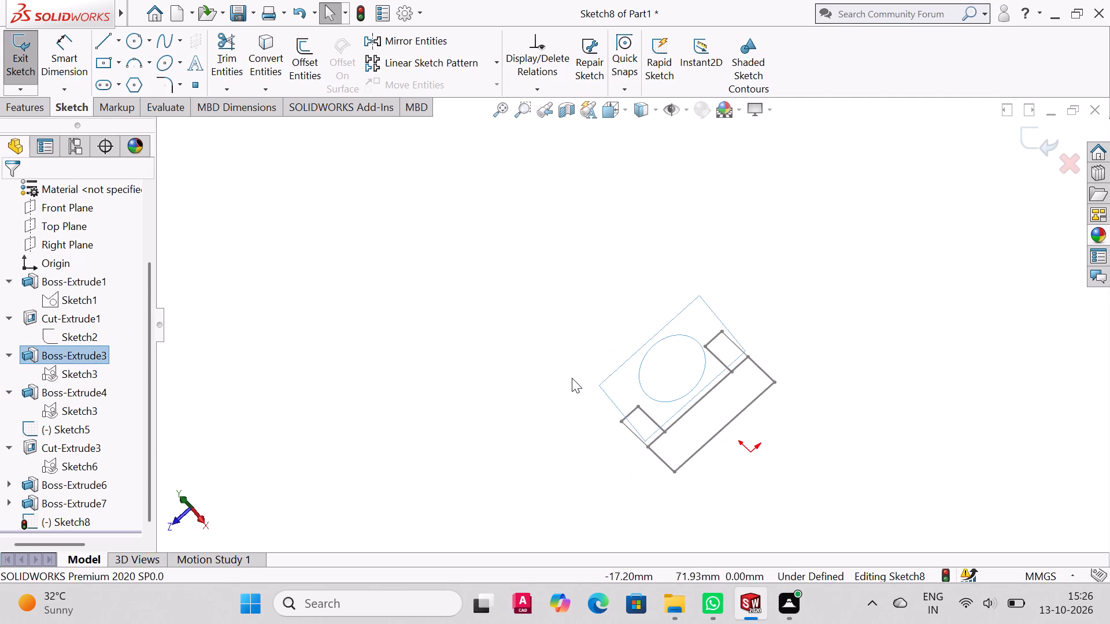
Show Sketch3 of the boss extrusions in the top view while the solid body is hidden.
key(ctrl+4)
key(ctrl+5)
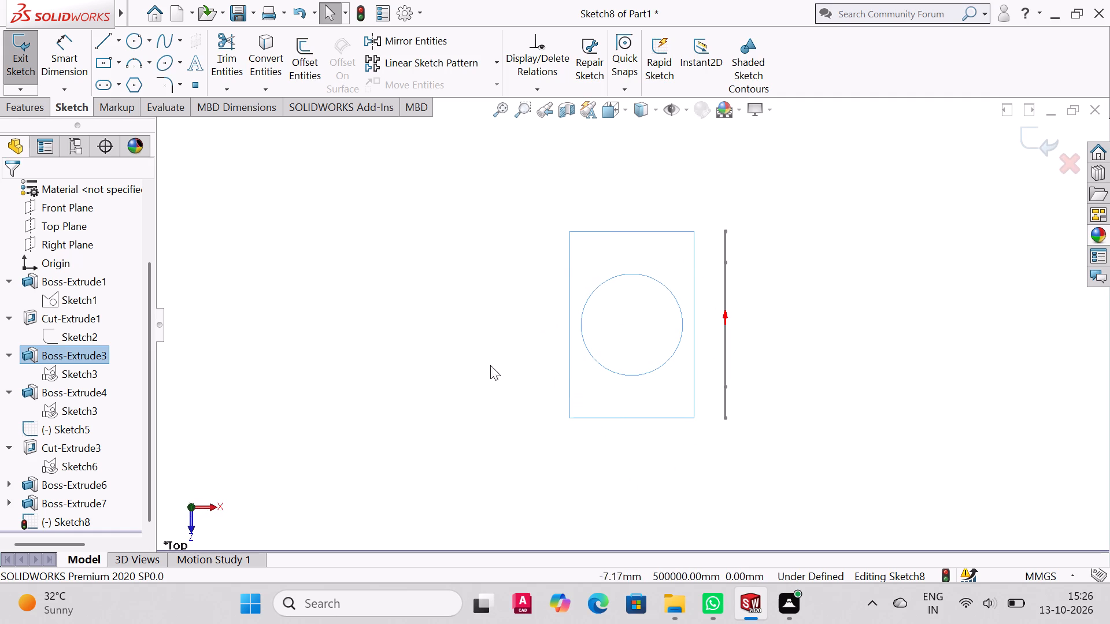
click(45, 416)
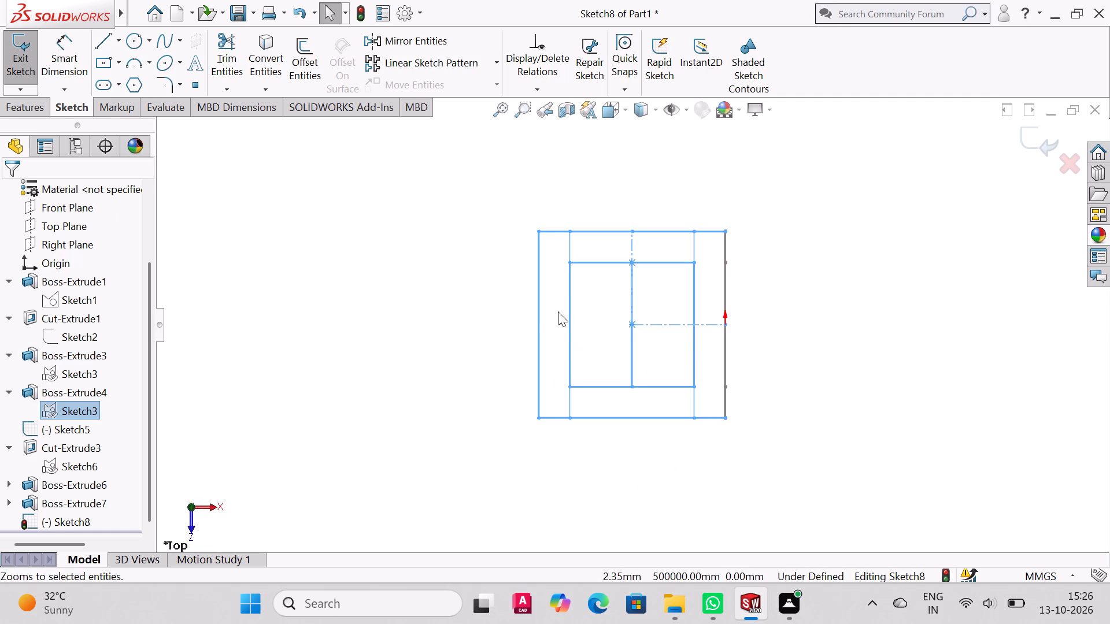
click(75, 43)
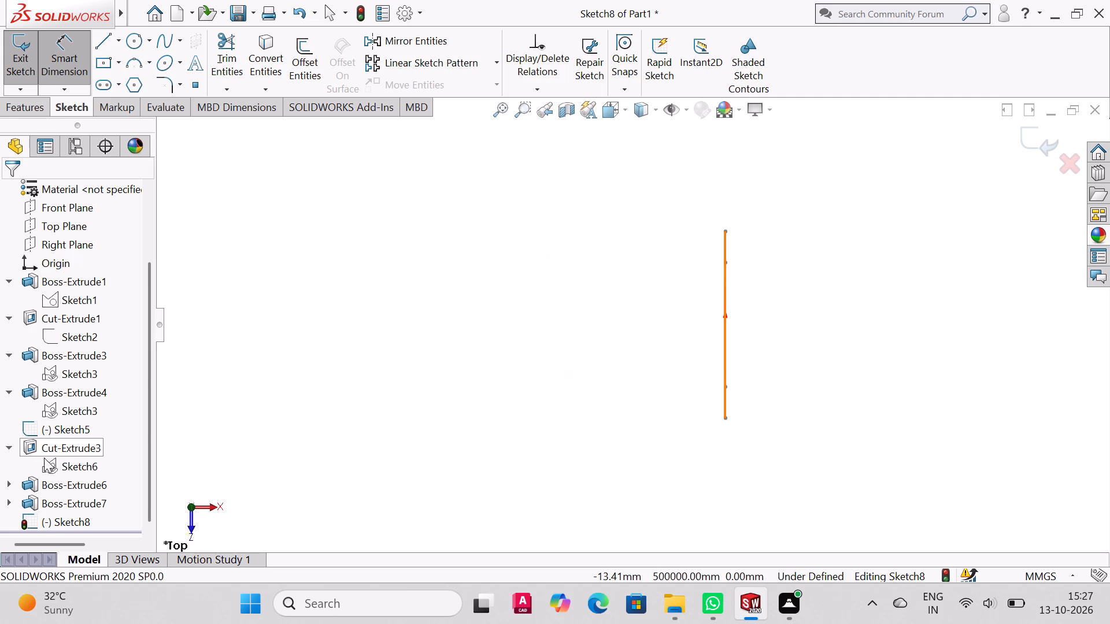
click(46, 409)
click(49, 413)
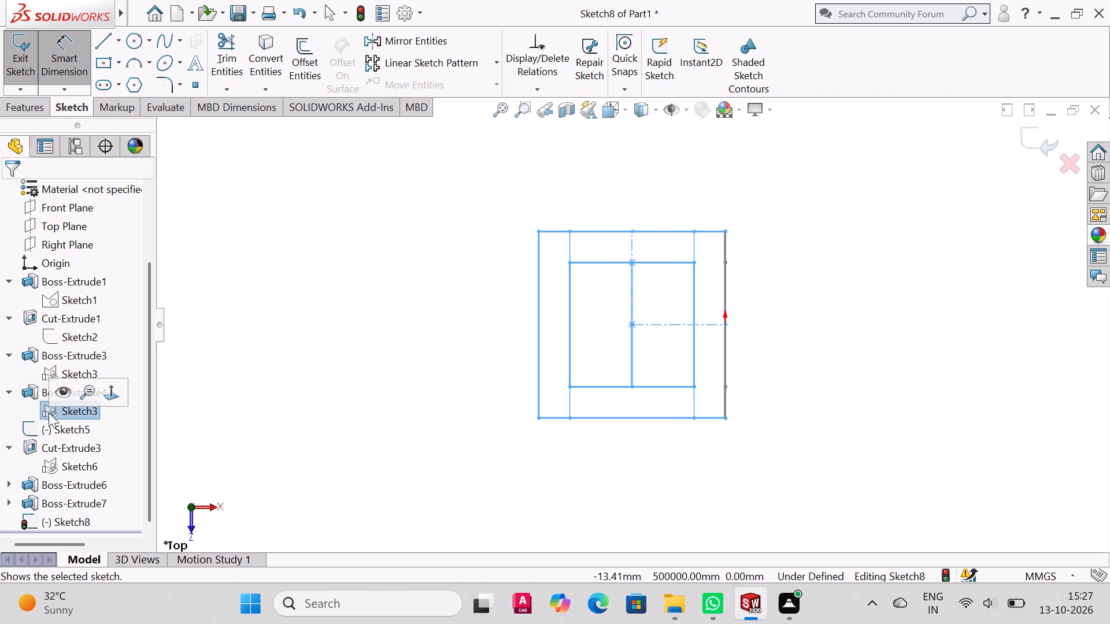
click(55, 393)
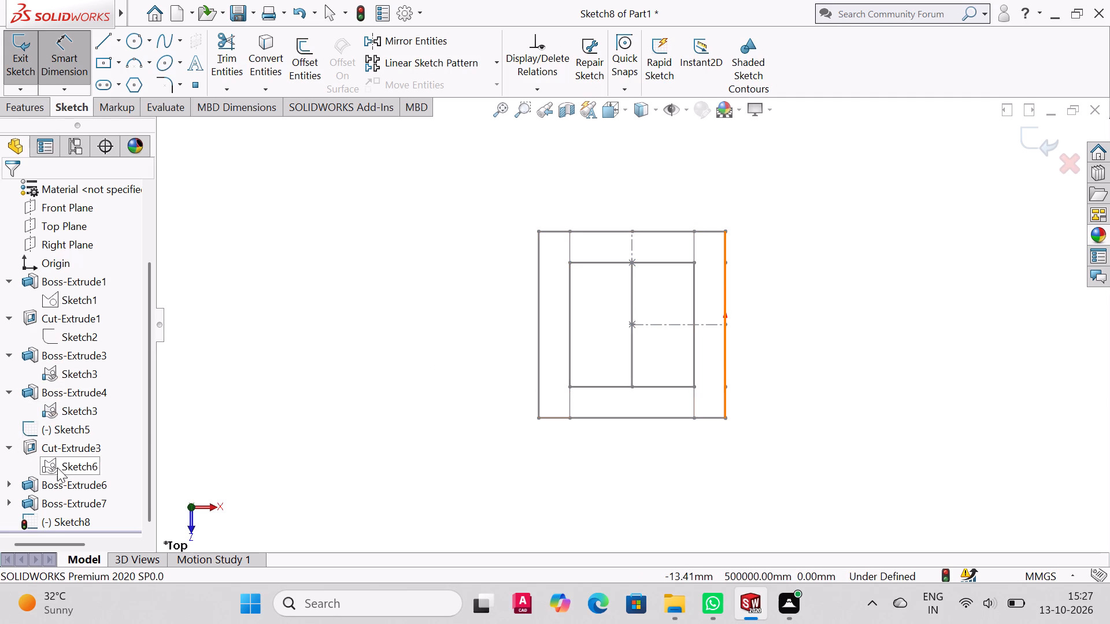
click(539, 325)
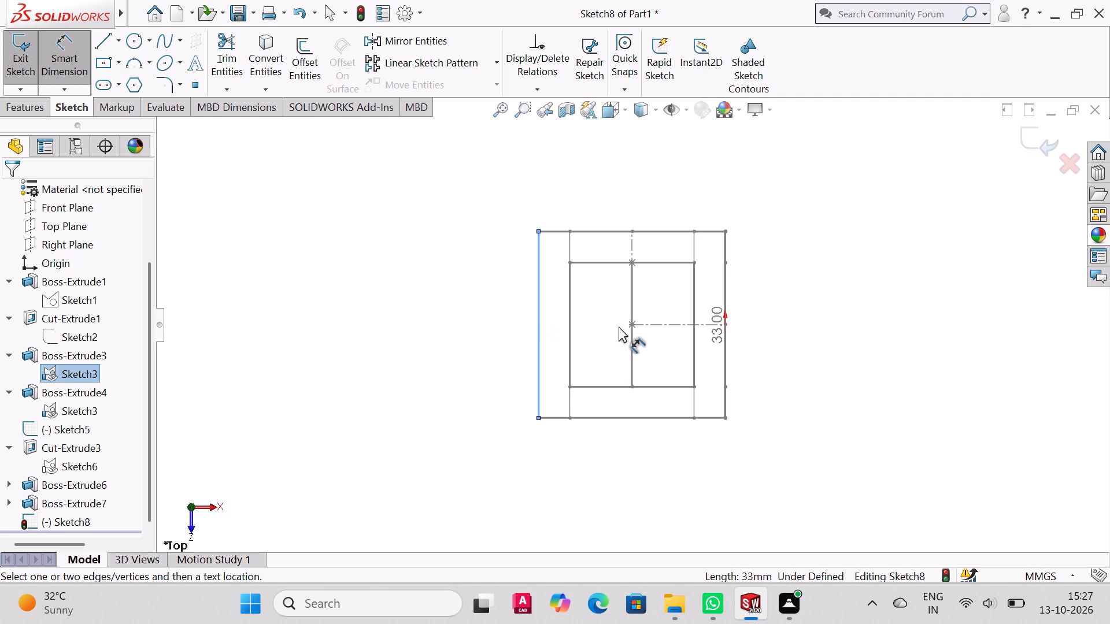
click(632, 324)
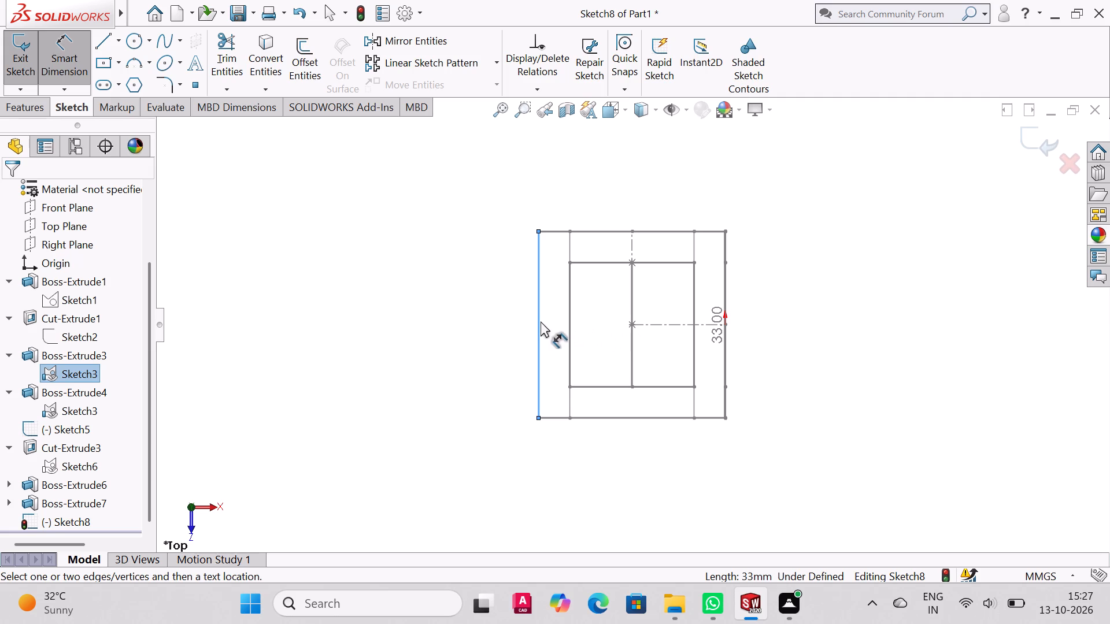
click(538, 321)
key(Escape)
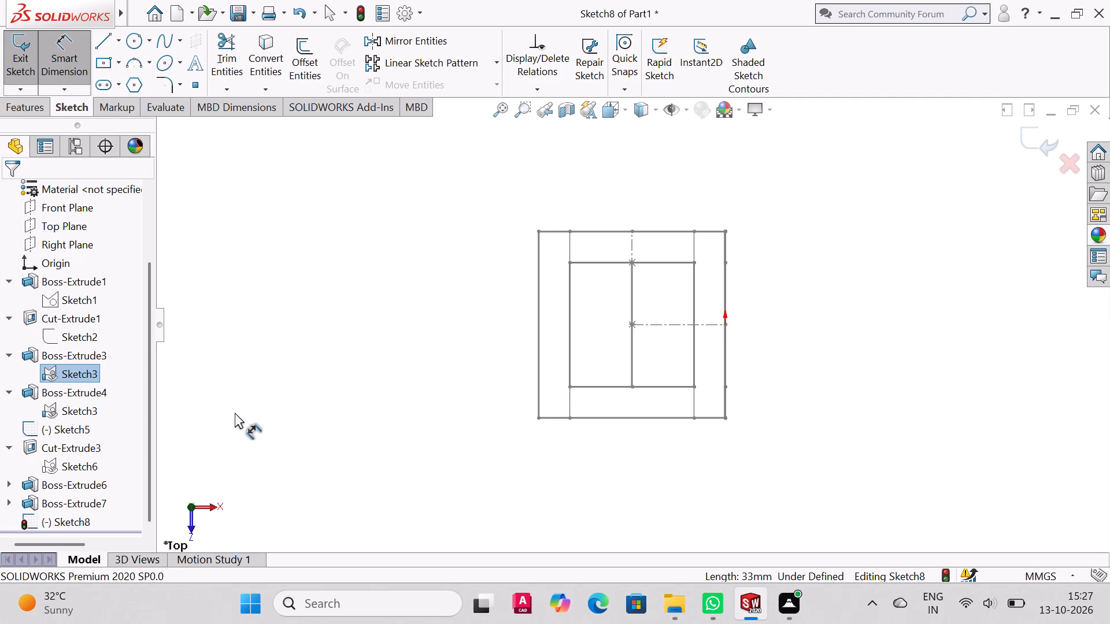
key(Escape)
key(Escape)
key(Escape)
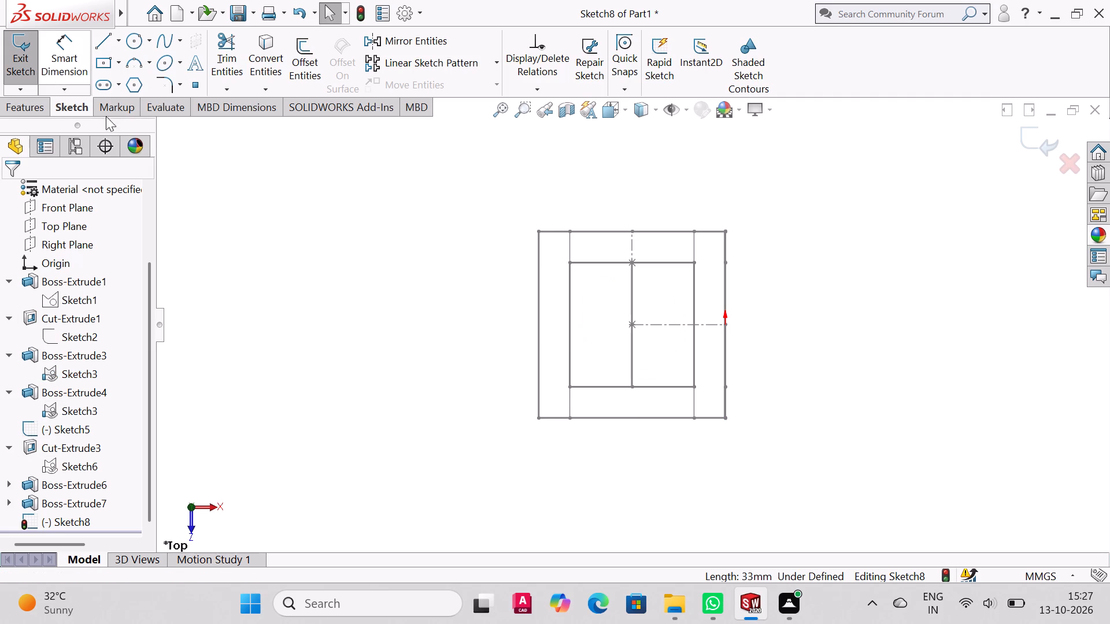
Undo hiding the solid body, inspect the whole part with its sketch lines from several sides, and return to the isometric view.
key(ctrl+z)
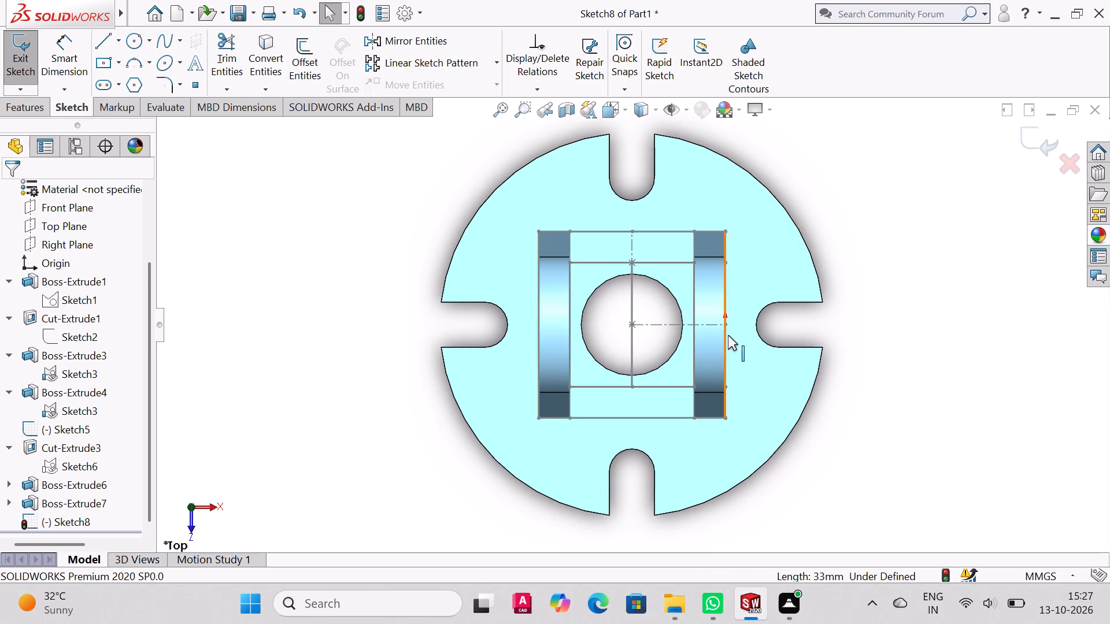
middle_drag(728, 335, 749, 332)
middle_drag(663, 322, 627, 284)
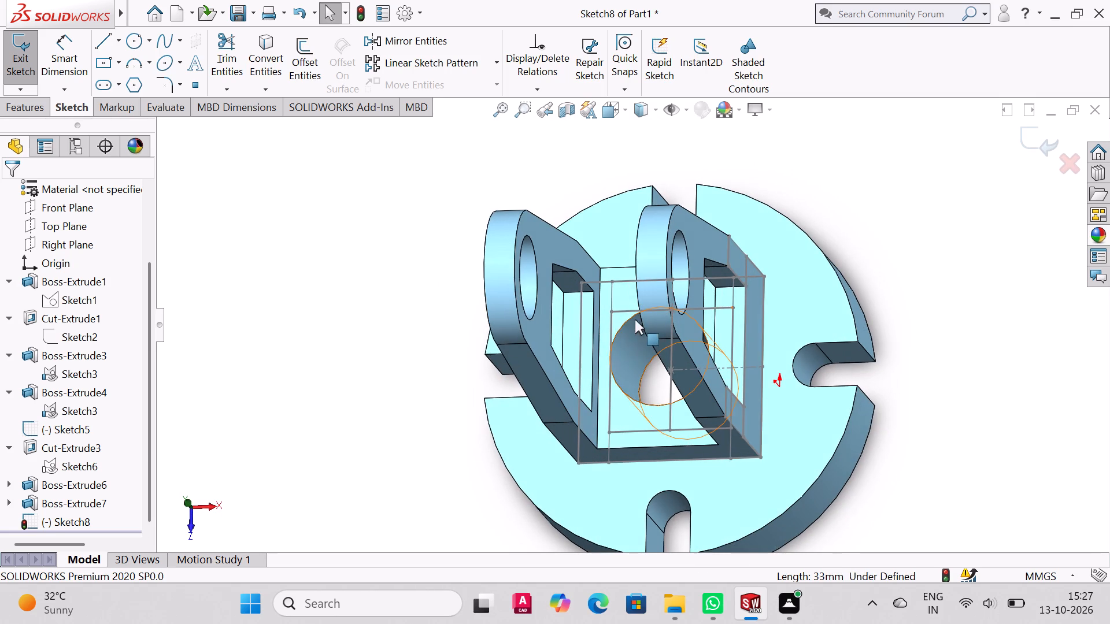
key(Escape)
key(Escape)
key(Escape)
middle_drag(1064, 396, 1065, 241)
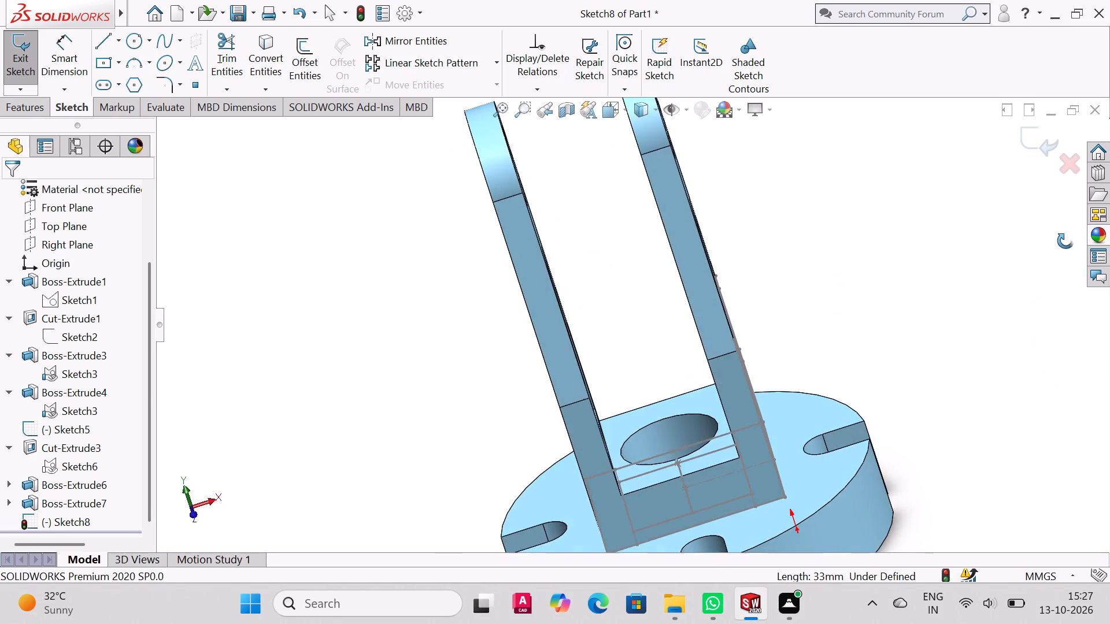
middle_drag(1065, 241, 970, 308)
key(ctrl+7)
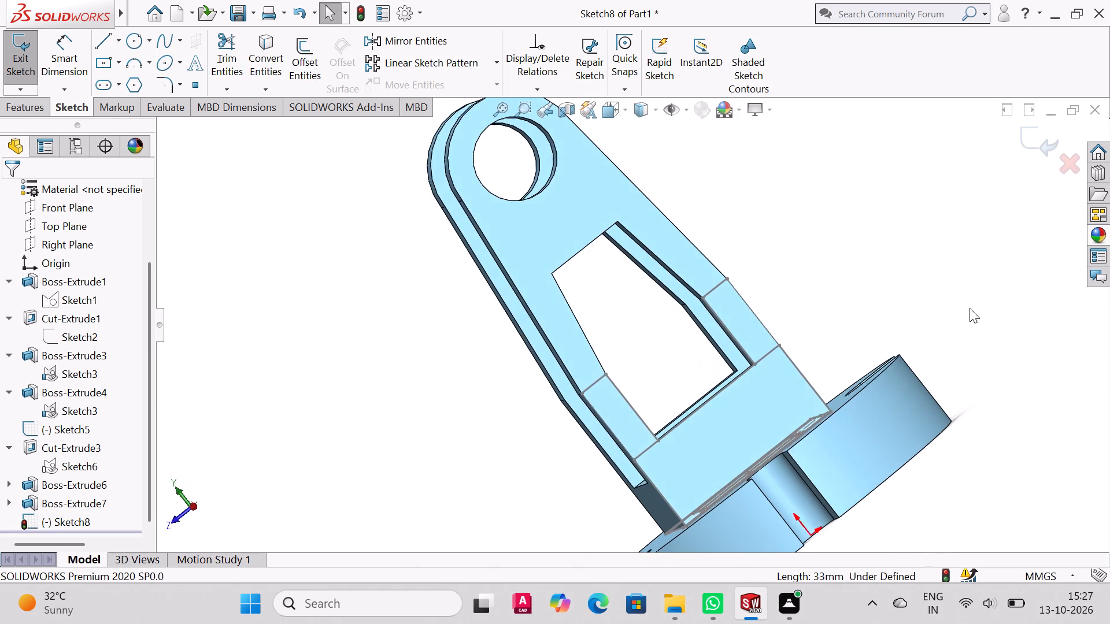
Try to save the part, dismiss the save attempt and leave the empty Sketch8.
key(ctrl+s)
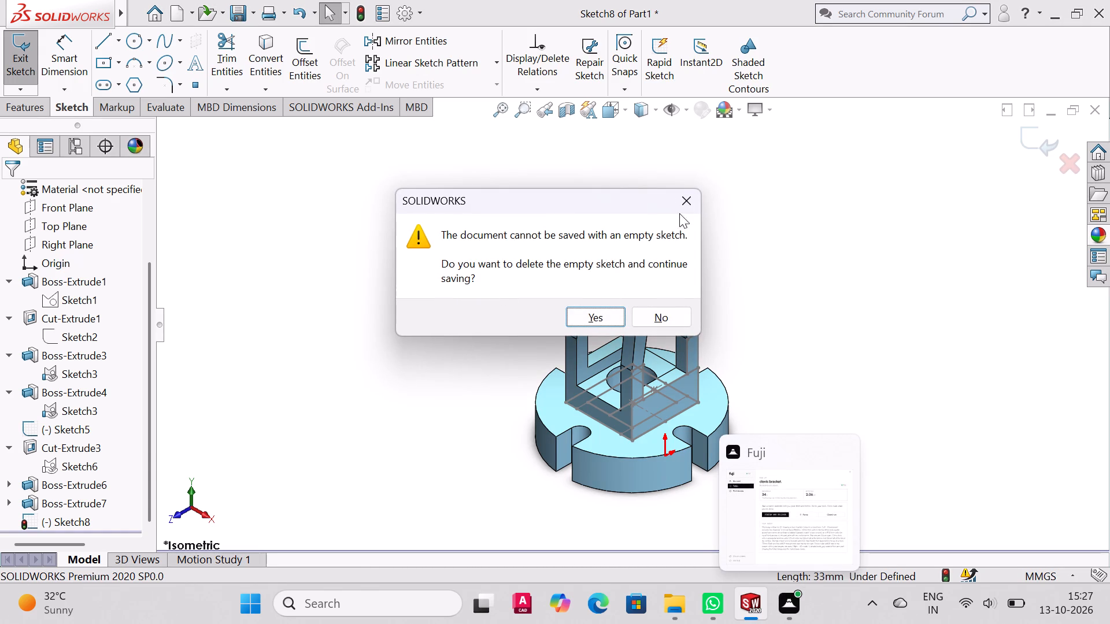
click(688, 201)
click(750, 312)
key(Escape)
key(Escape)
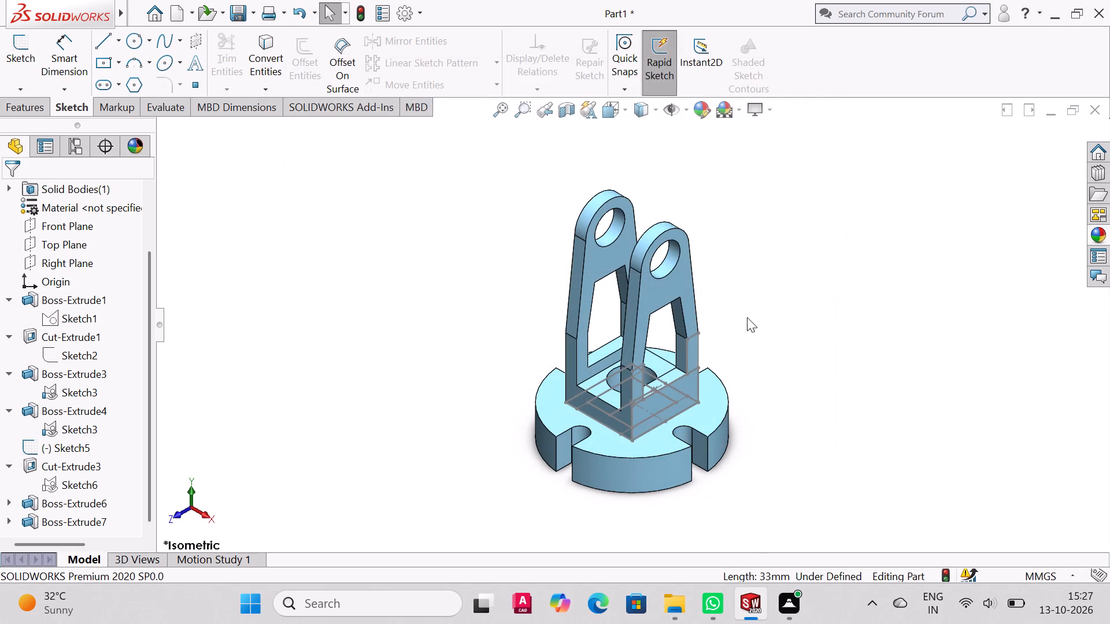
key(Escape)
key(Escape)
Save the part to the Desktop as "clevis bracket", rebuilding the document before saving.
key(ctrl+s)
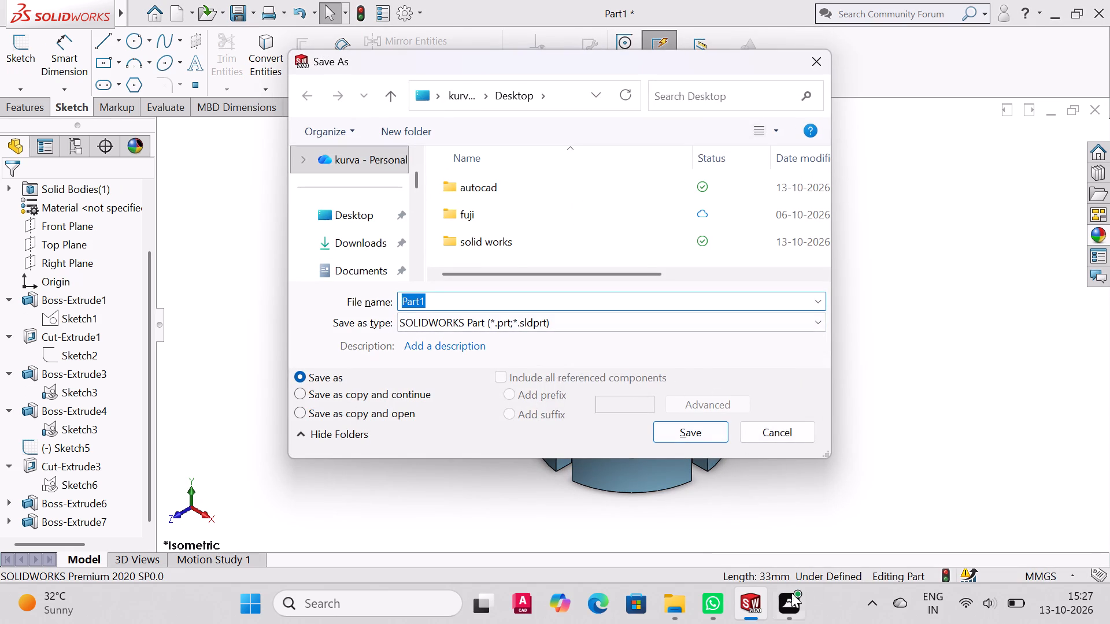
key(BackSpace)
key(ctrl+v)
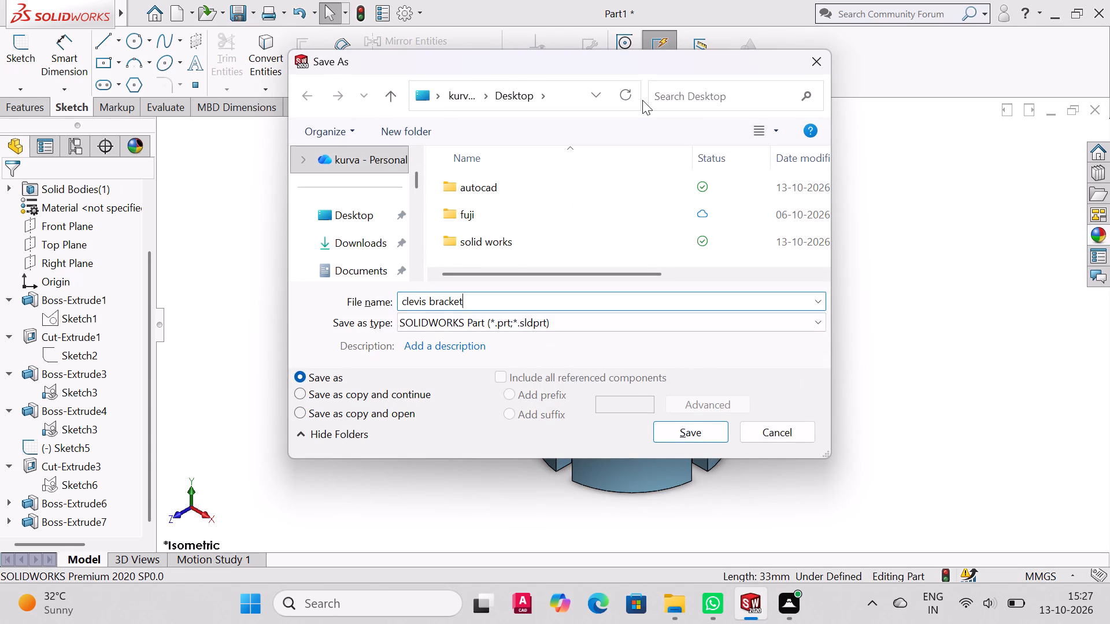
click(343, 225)
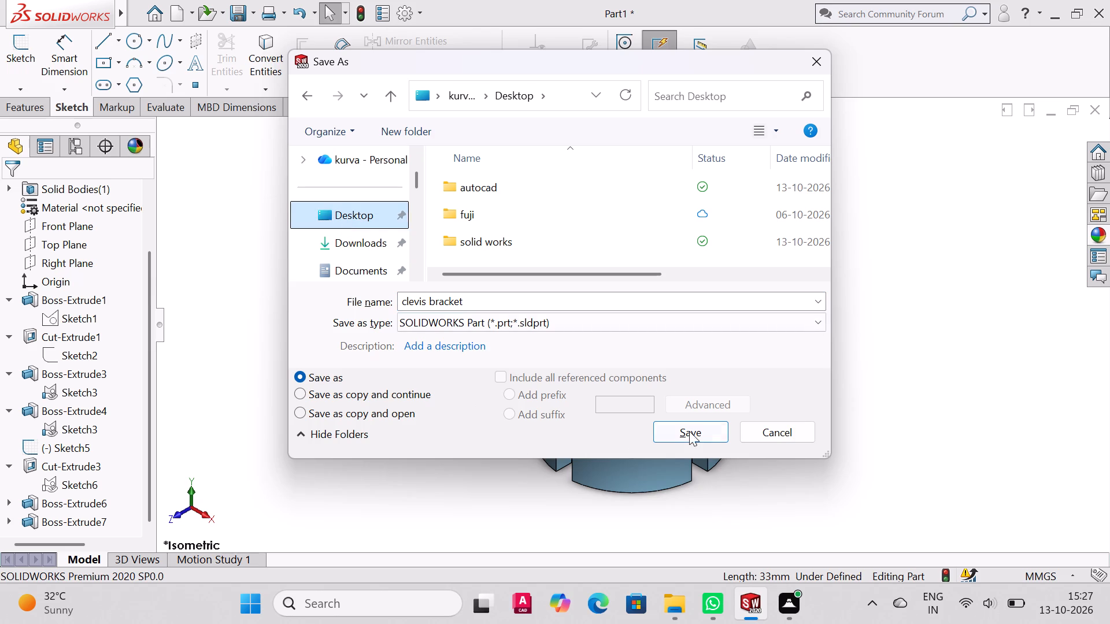
click(695, 431)
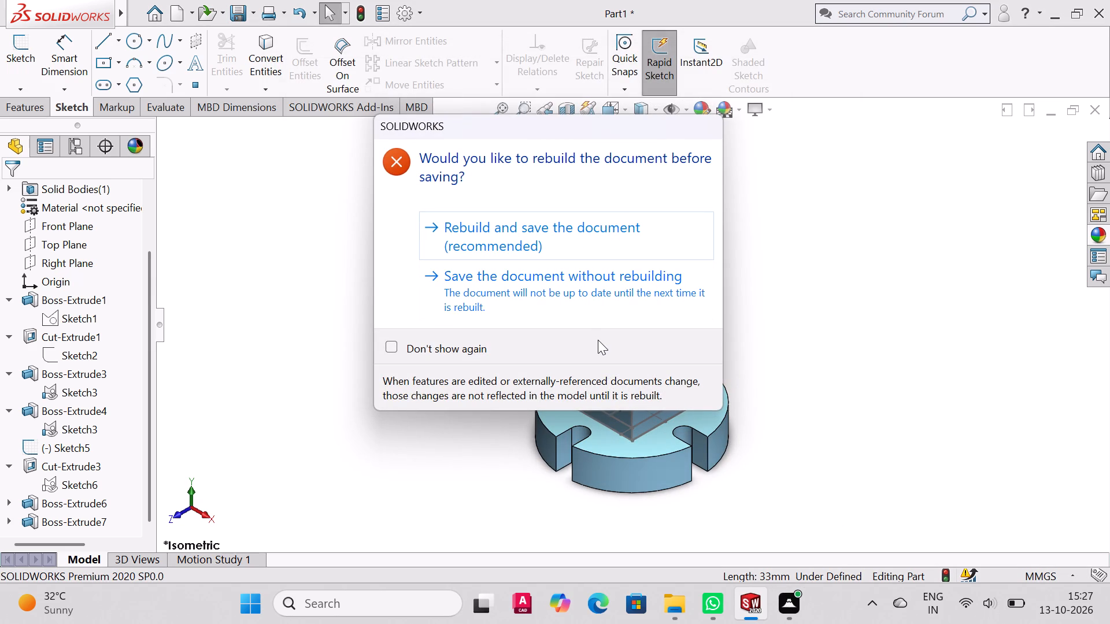
click(525, 236)
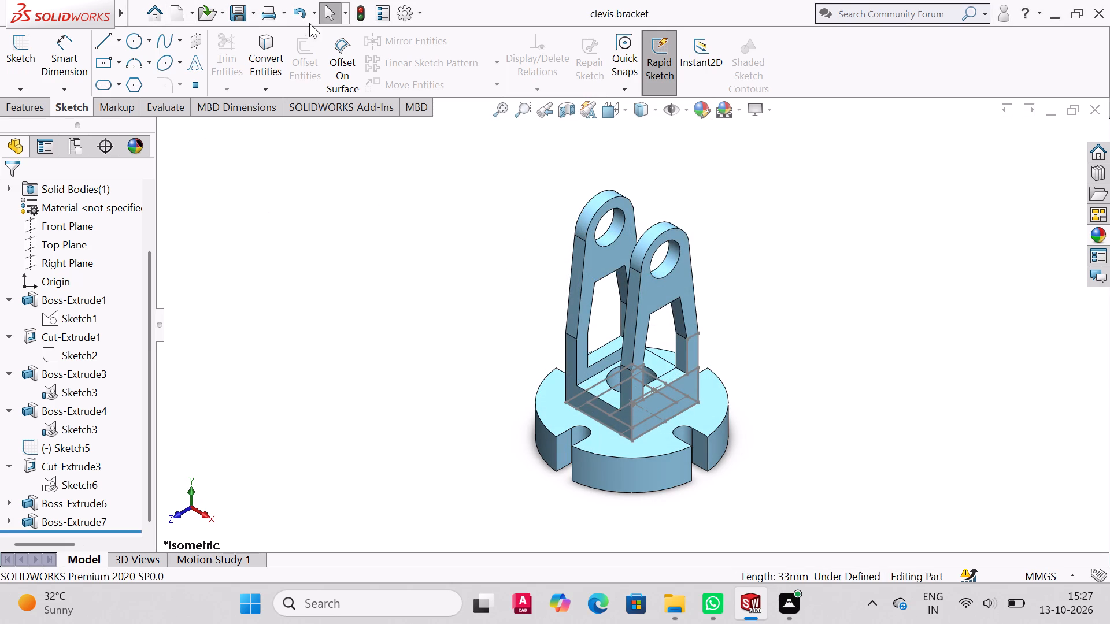
Save the part to the Desktop also as an Adobe Portable Document Format (*.pdf) file named "clevis bracket".
click(253, 21)
click(265, 57)
click(356, 214)
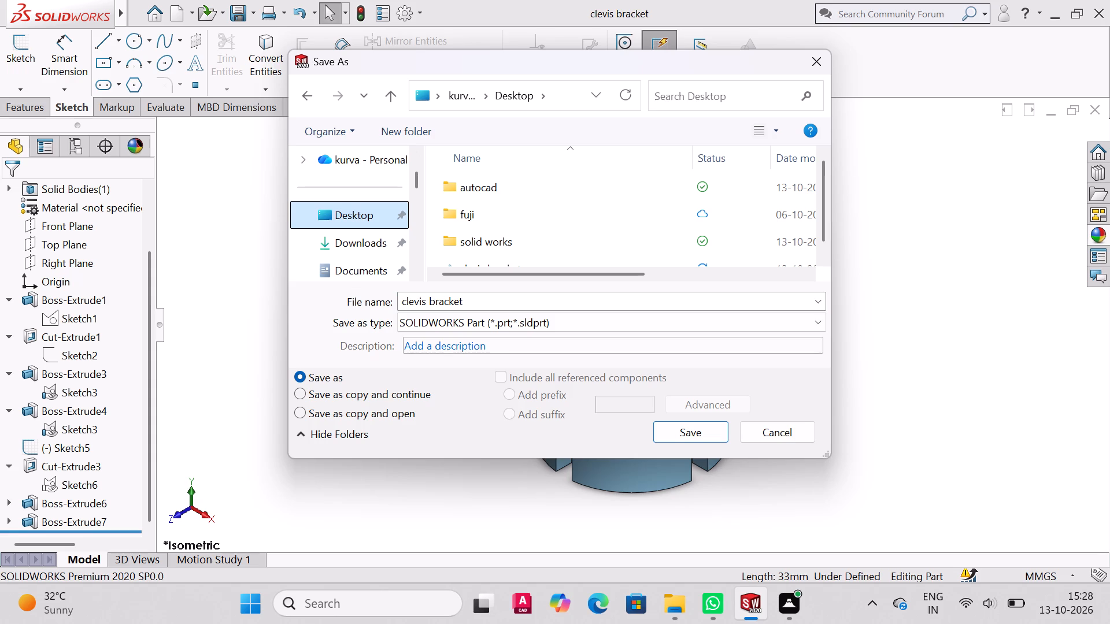
click(601, 322)
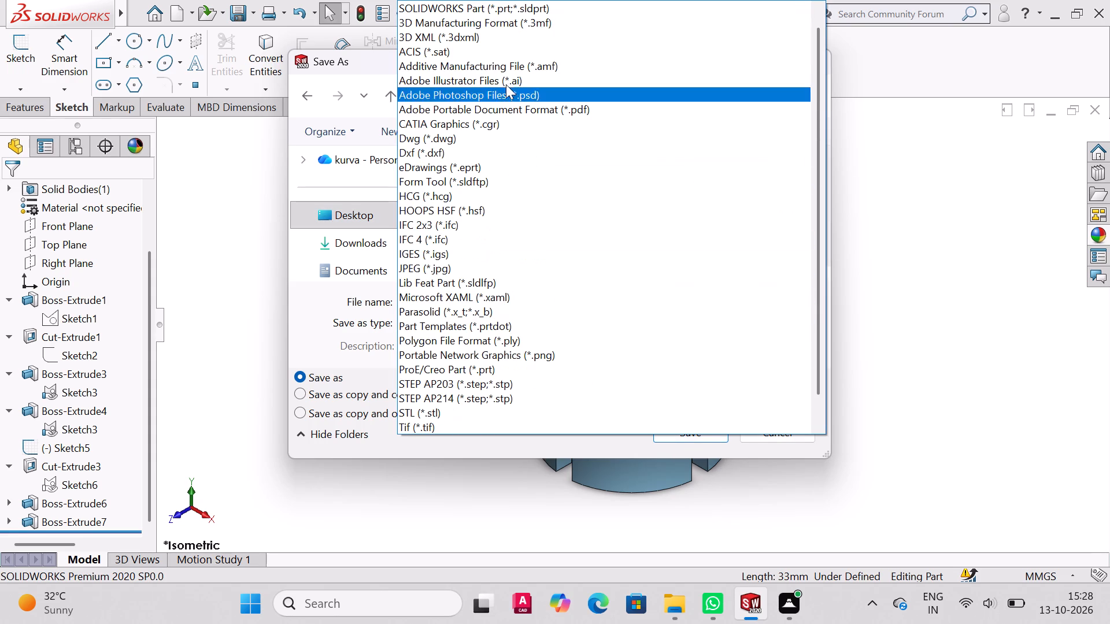
click(536, 114)
click(687, 474)
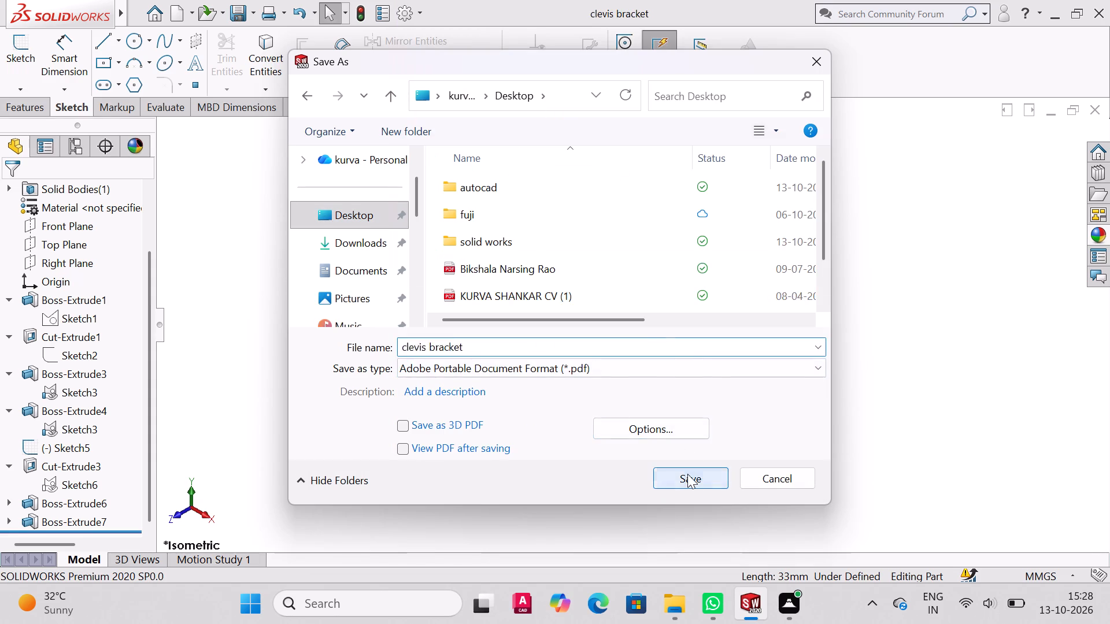
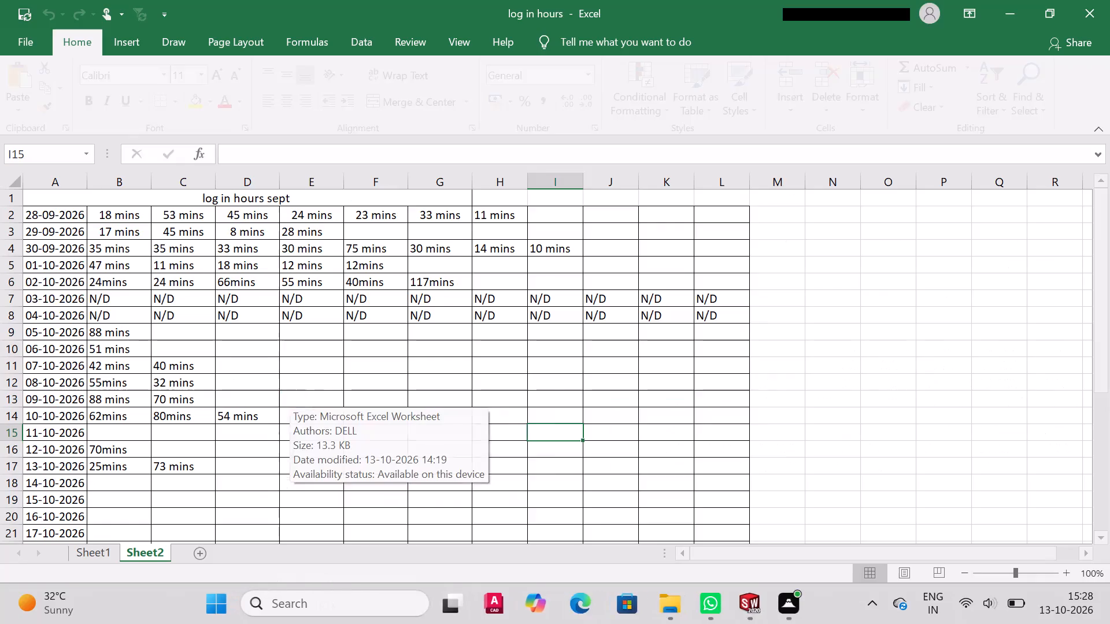
Enter "35 mins" as the third log-in time for 13-10-2026 on Sheet2 of the log in hours workbook.
click(250, 467)
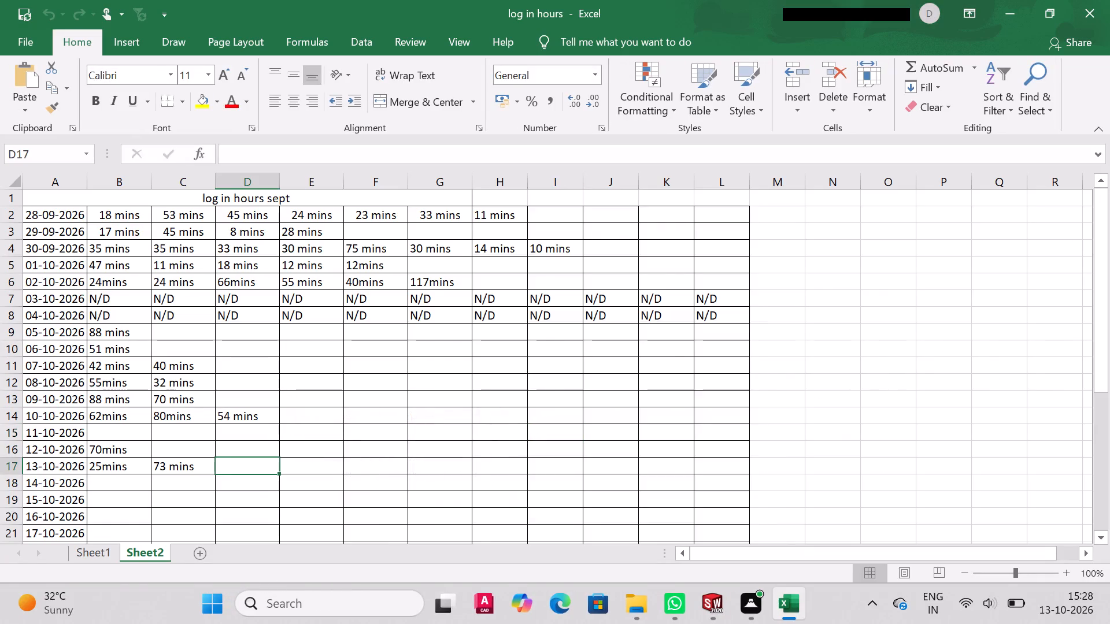
text(35)
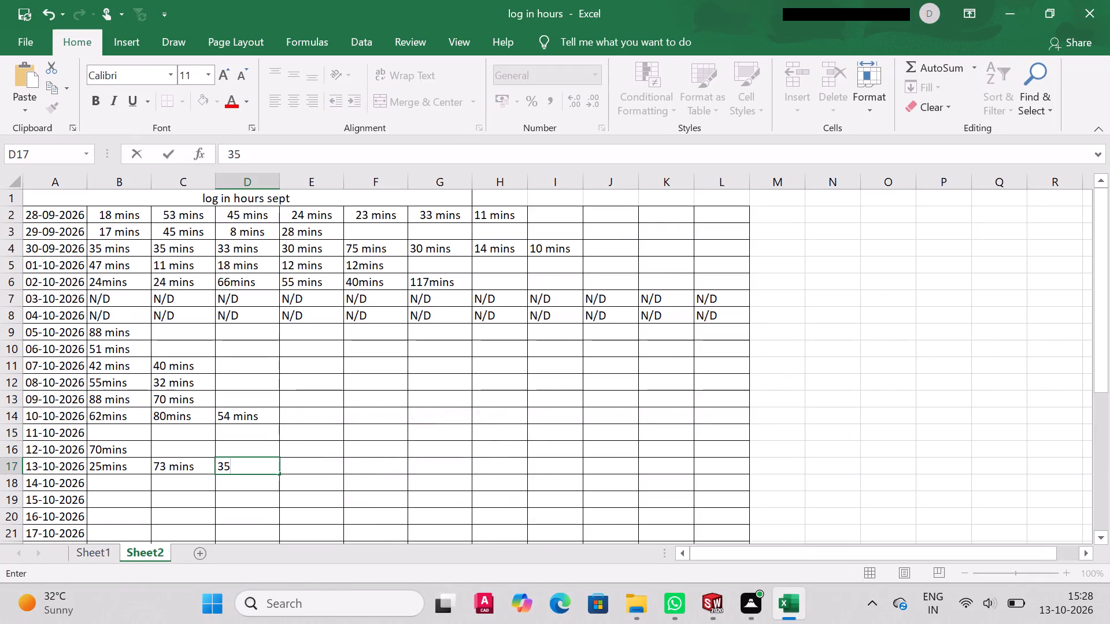
key(space)
text(mins)
click(865, 363)
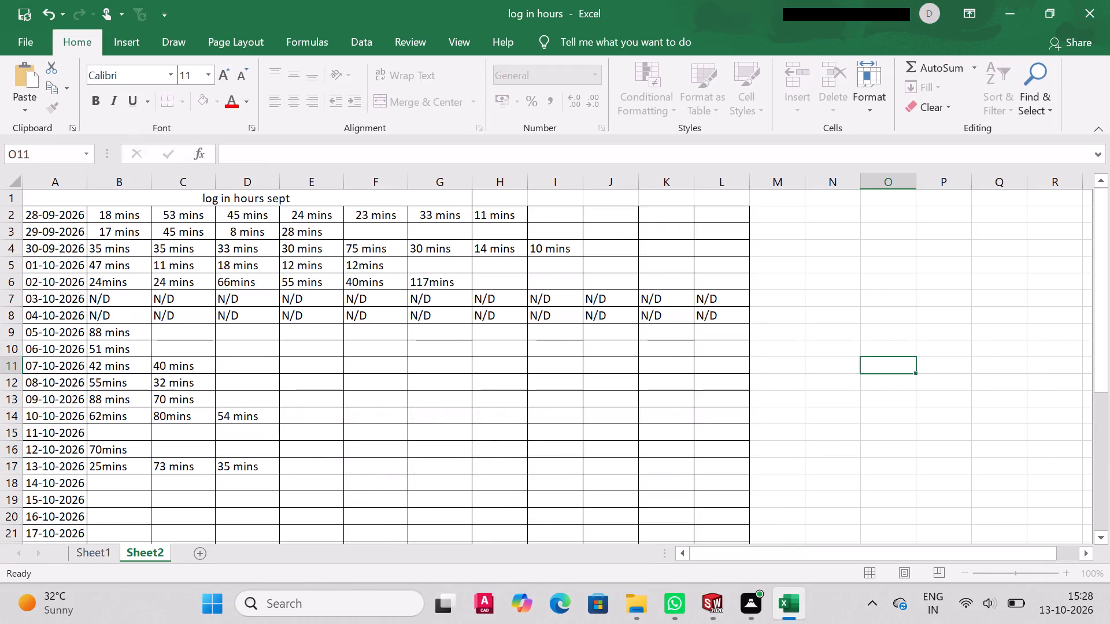
key(Escape)
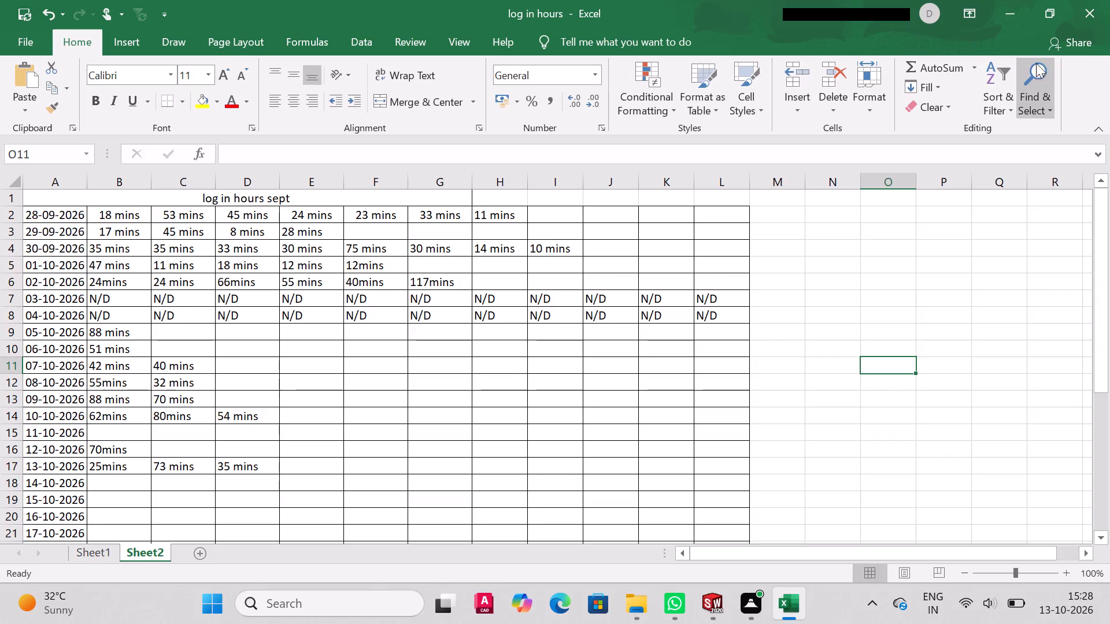